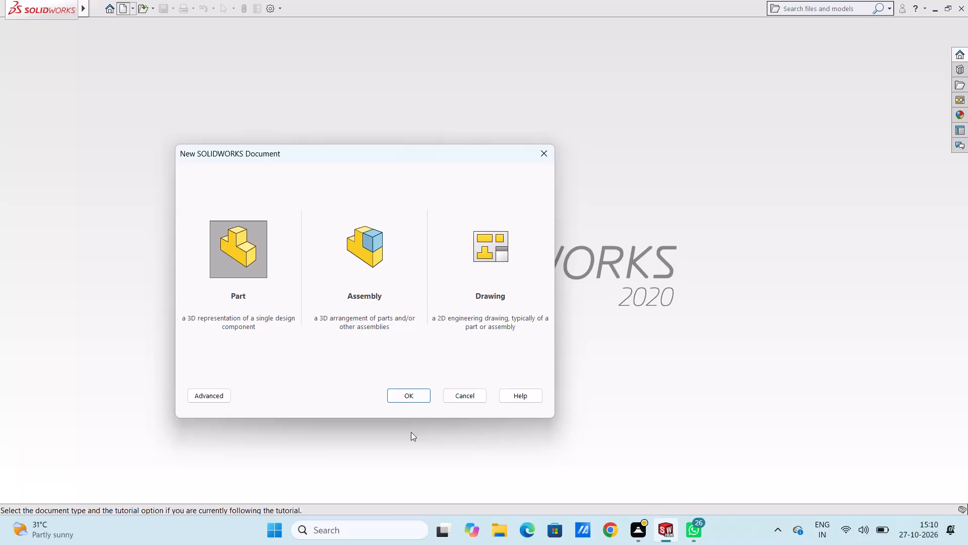
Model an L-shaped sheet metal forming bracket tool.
Create a new part document.
left_click(400, 393)
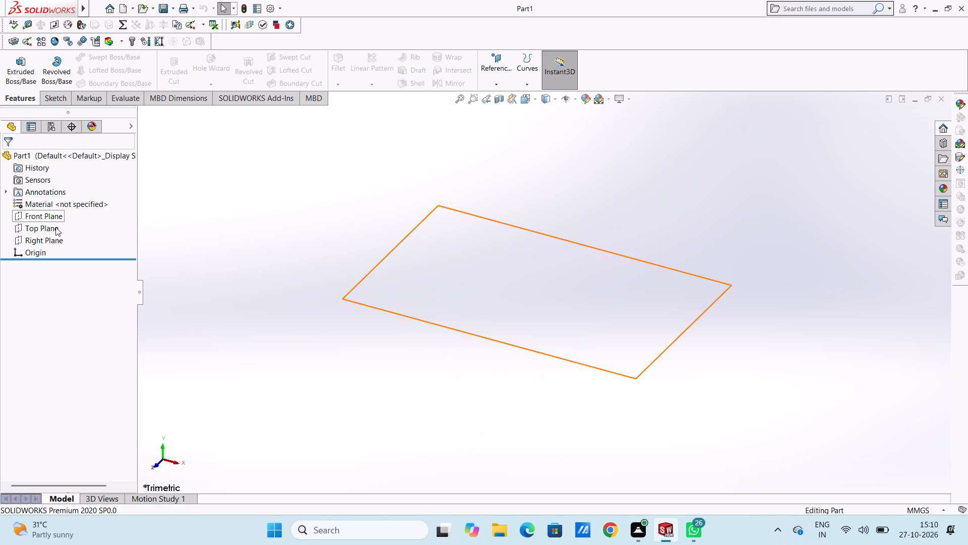
Start a new sketch on the Top Plane.
left_click(55, 225)
left_click(62, 213)
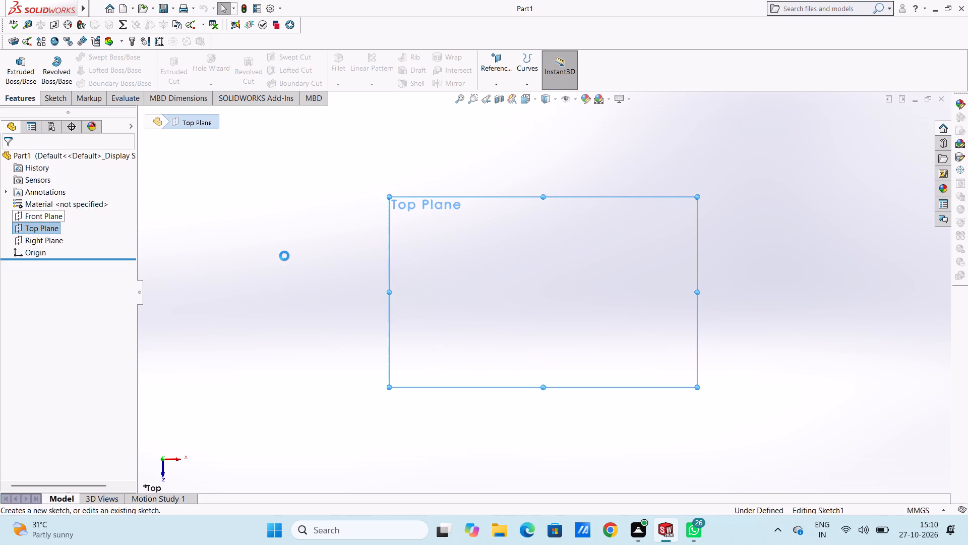
left_click(284, 256)
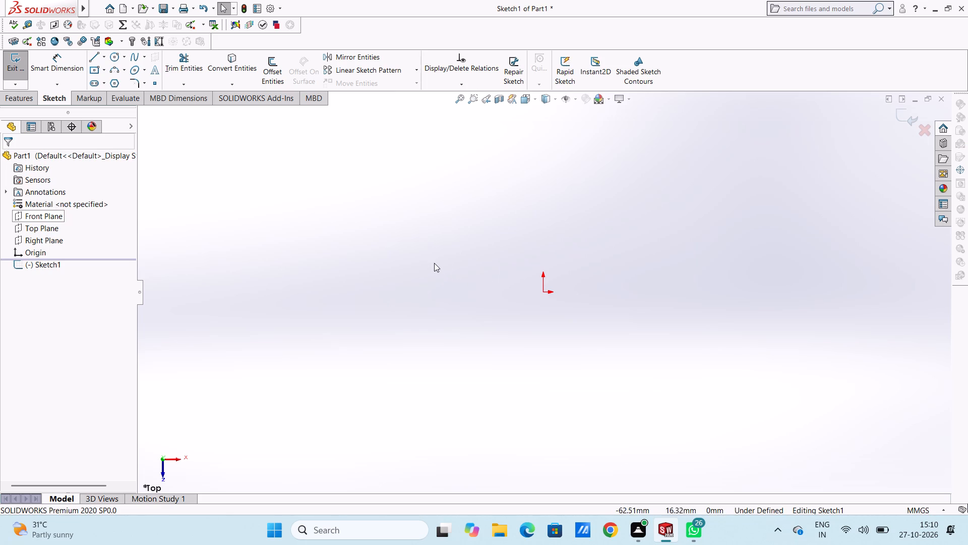
Sketch a center rectangle on the origin, 30 mm high and 50 mm wide.
scroll(434, 263, "up", 1)
scroll(626, 302, "down", 1)
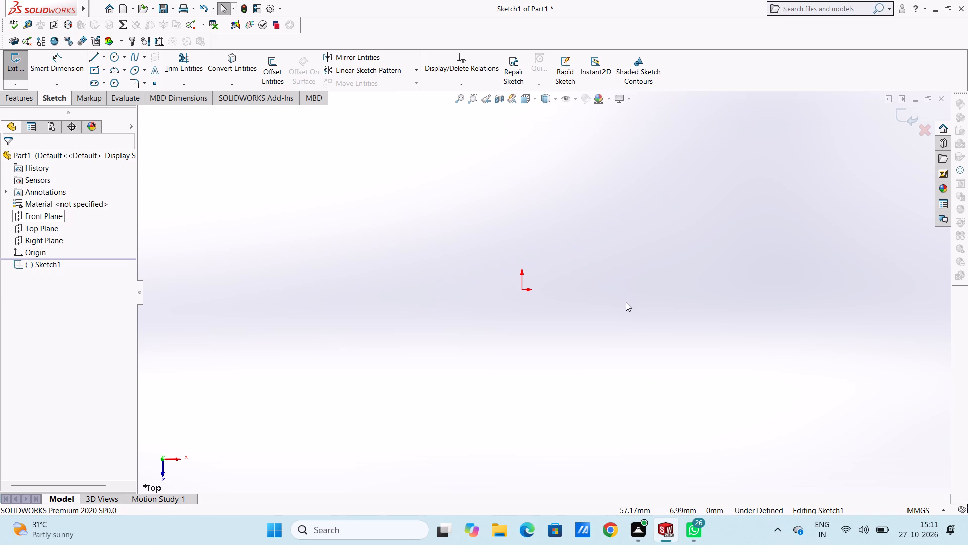
left_click(96, 72)
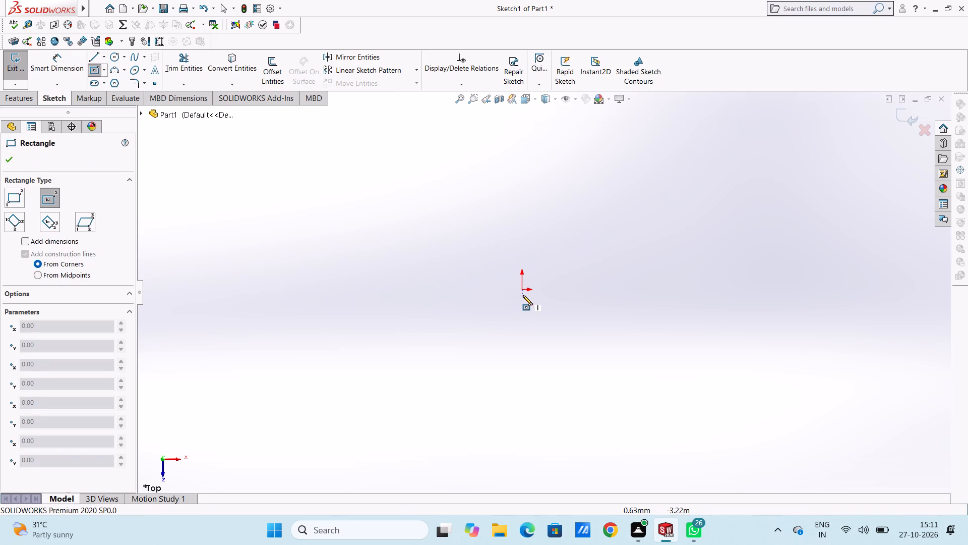
left_click(523, 290)
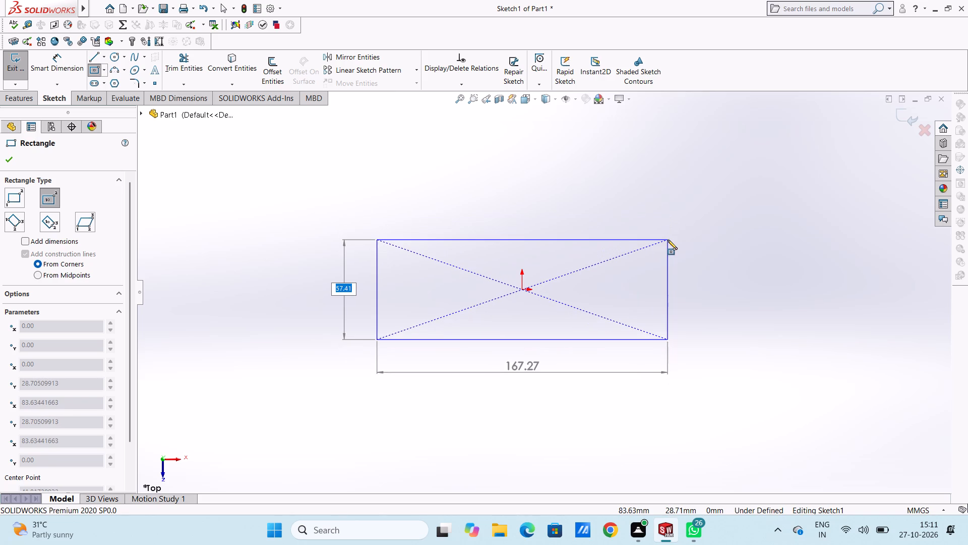
type("30")
key("Return")
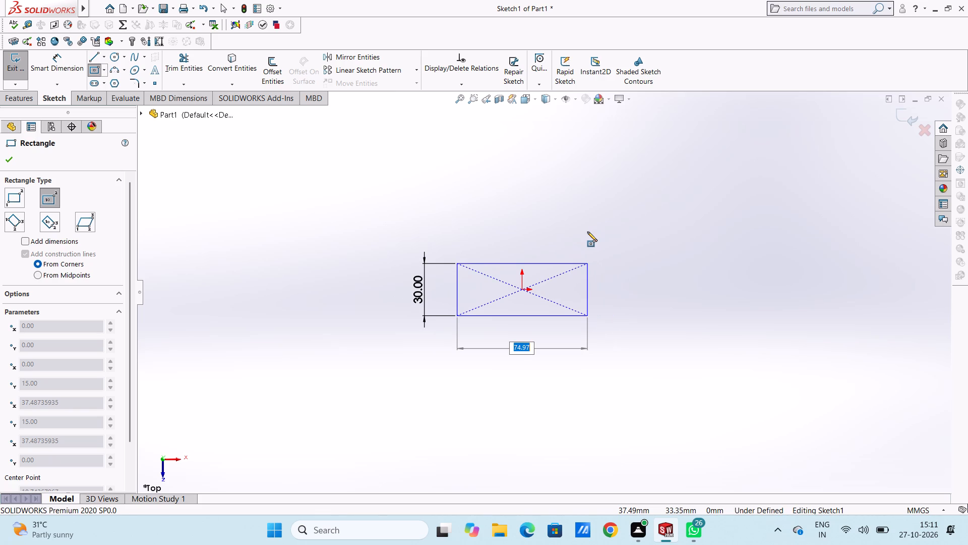
type("50")
key("Return")
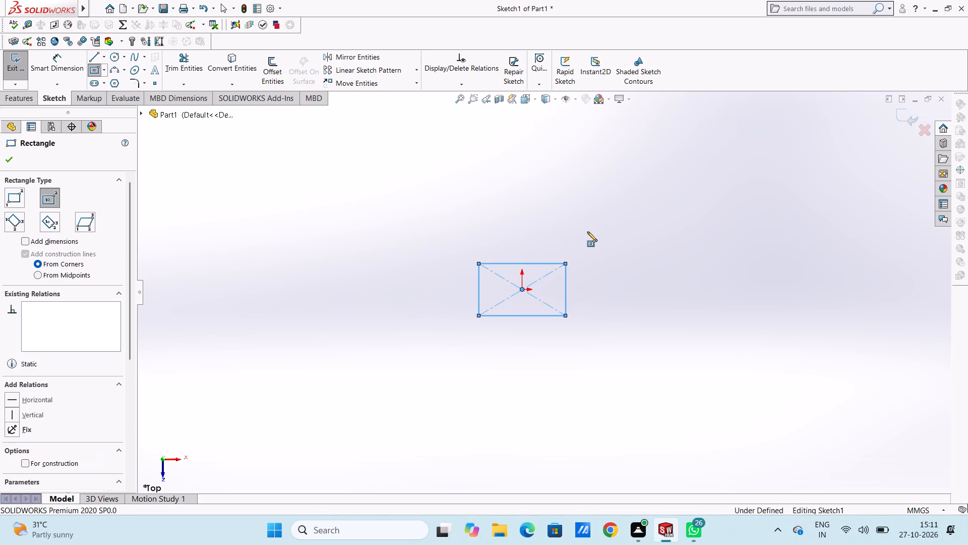
left_click(13, 159)
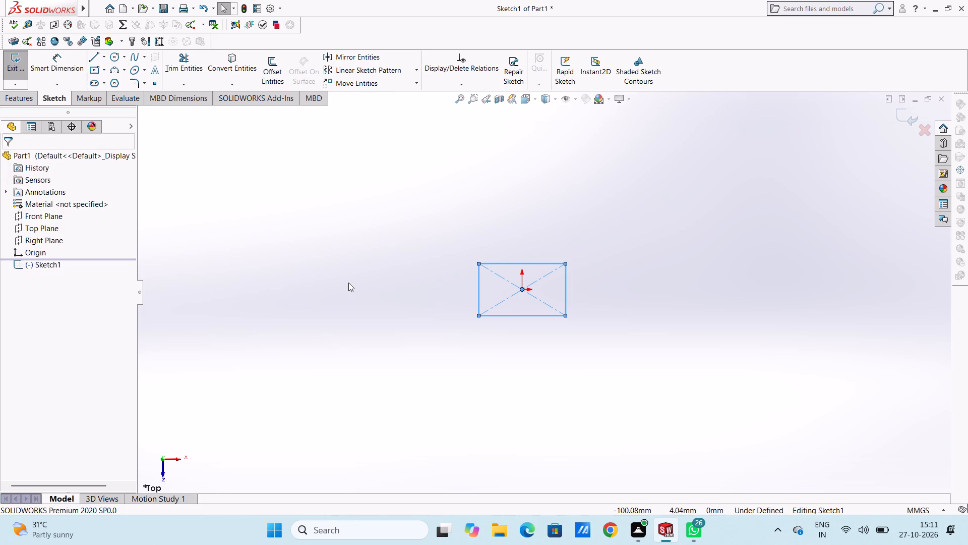
left_click(348, 283)
Add Smart Dimensions to the rectangle's left vertical edge and its top horizontal edge.
scroll(551, 275, "down", 4)
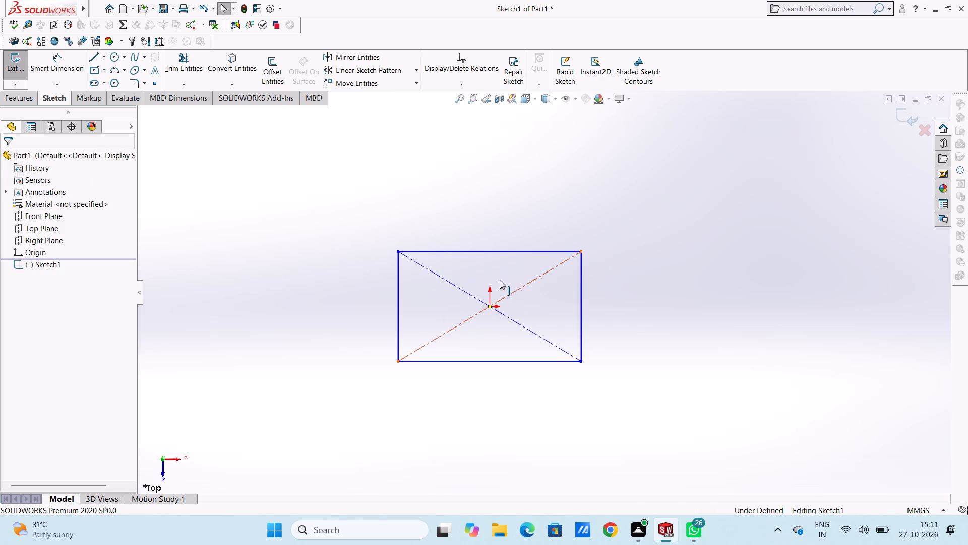
left_click_drag(55, 57, 55, 66)
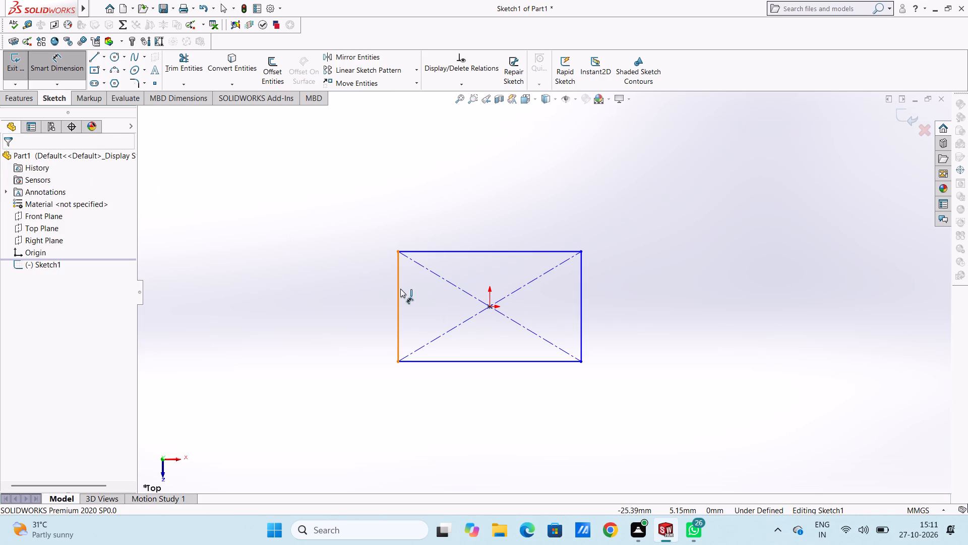
left_click(400, 289)
left_click(229, 281)
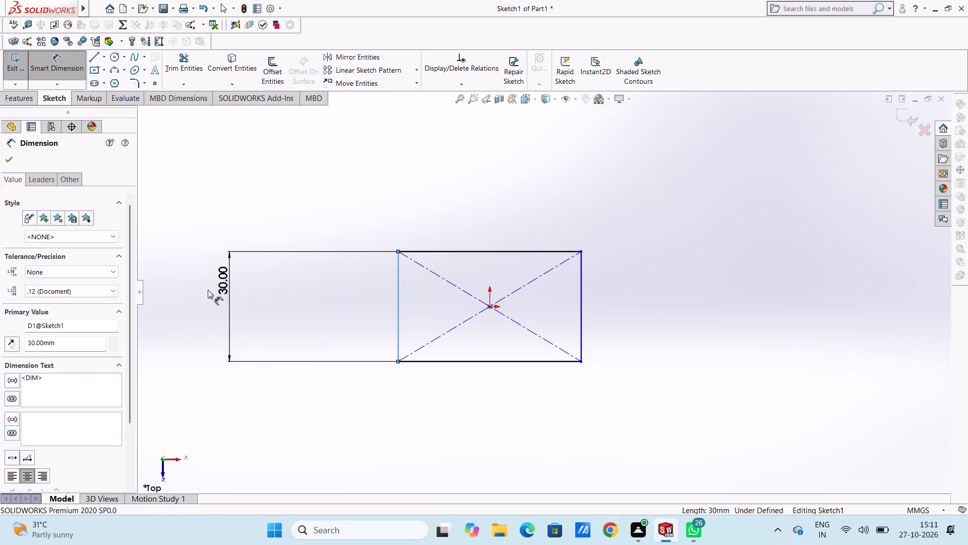
left_click(186, 266)
left_click(216, 225)
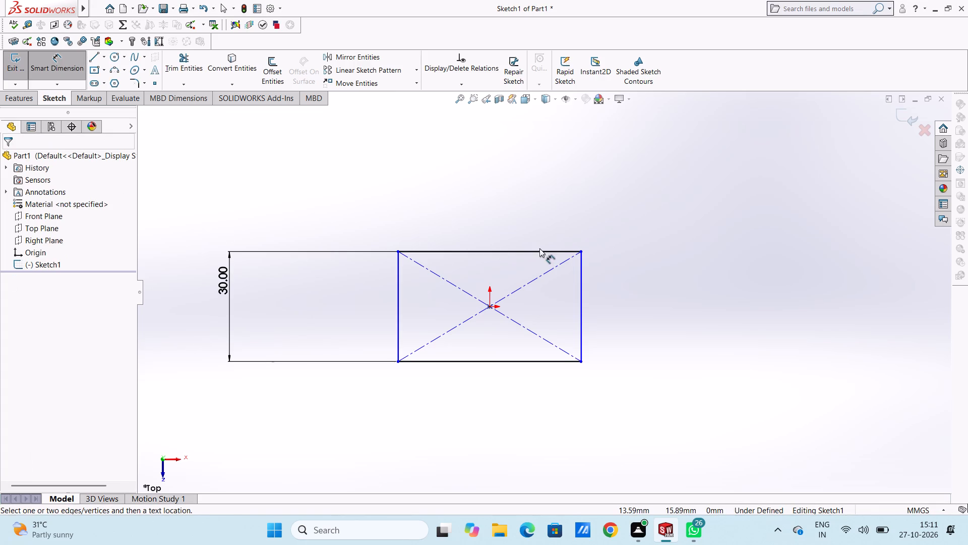
left_click(540, 252)
left_click(725, 147)
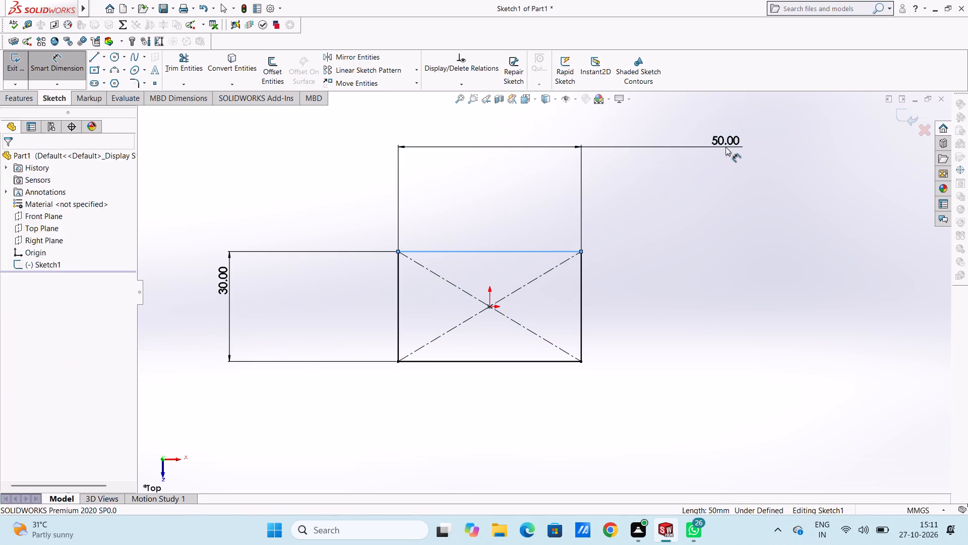
left_click(683, 133)
left_click(635, 171)
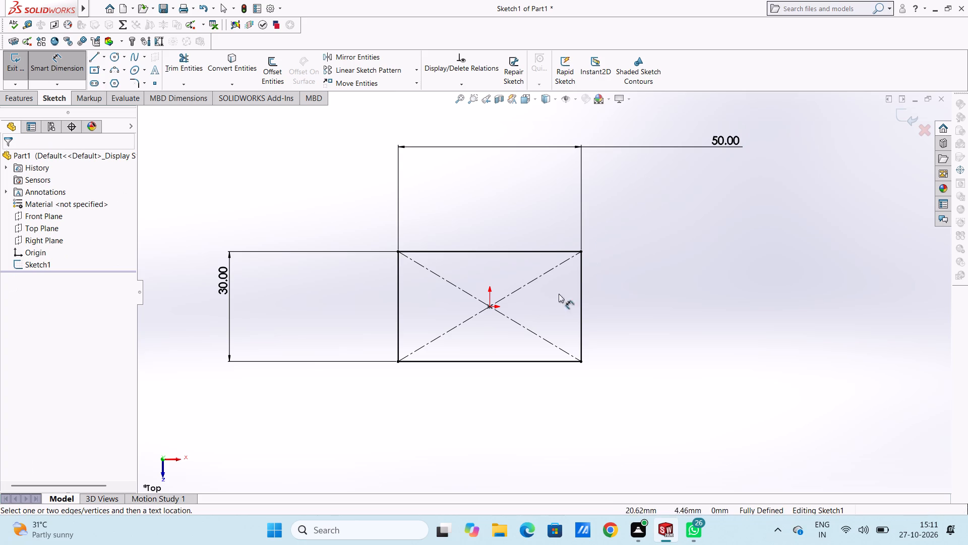
scroll(547, 301, "down", 2)
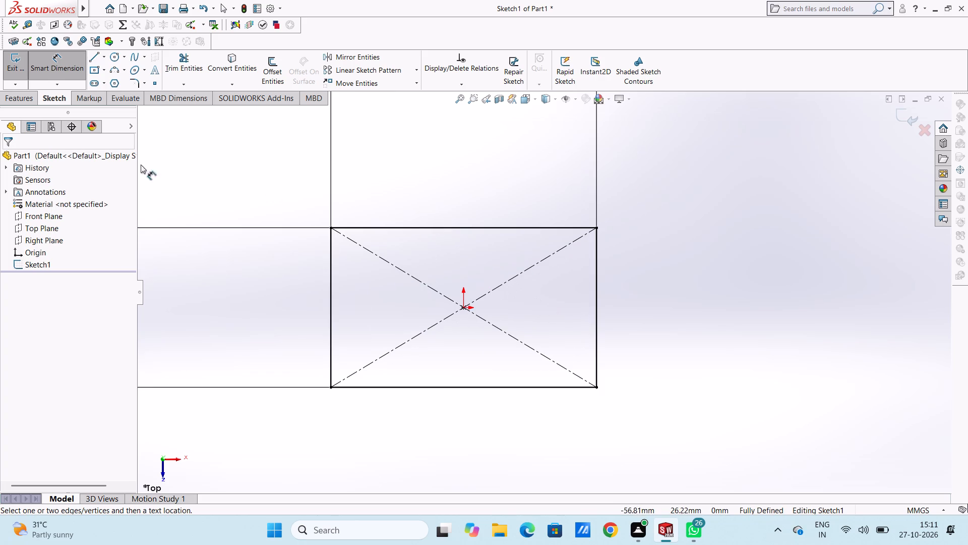
left_click(67, 64)
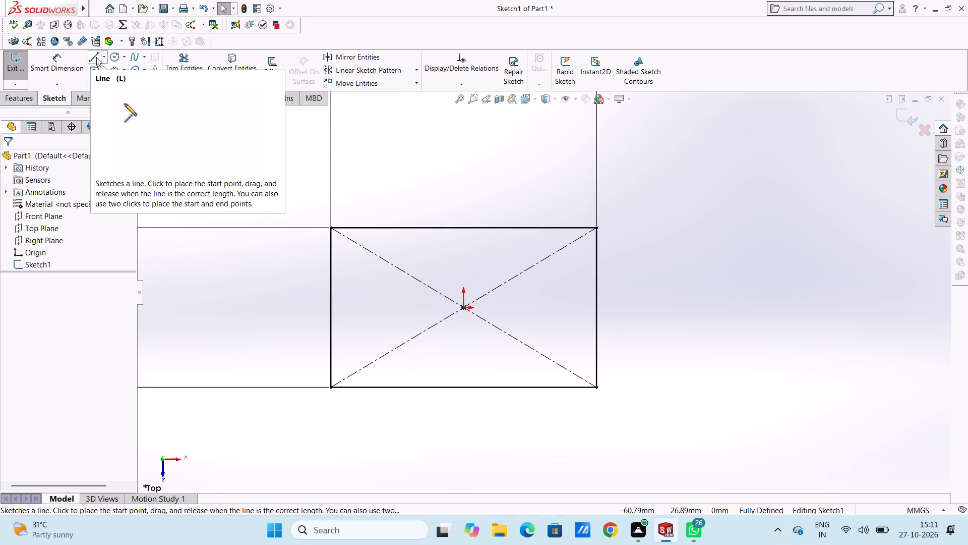
Offset only the rectangle's right edge 5 mm inward, with chain selection off and the direction reversed.
left_click(96, 57)
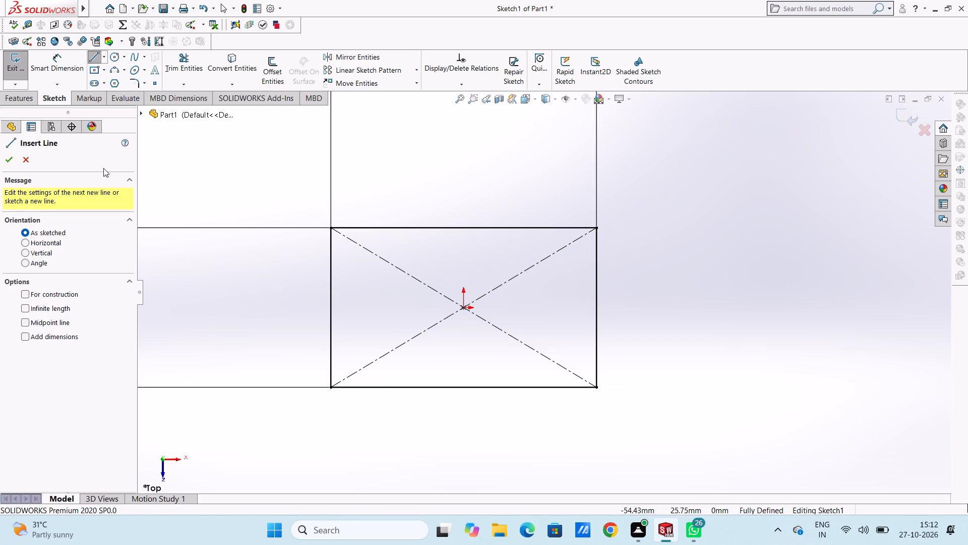
left_click(7, 162)
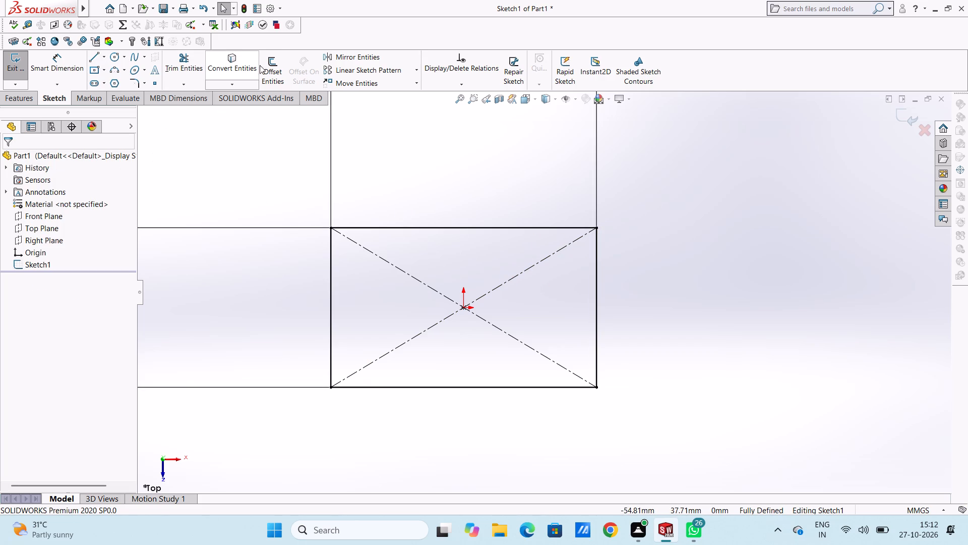
left_click(273, 65)
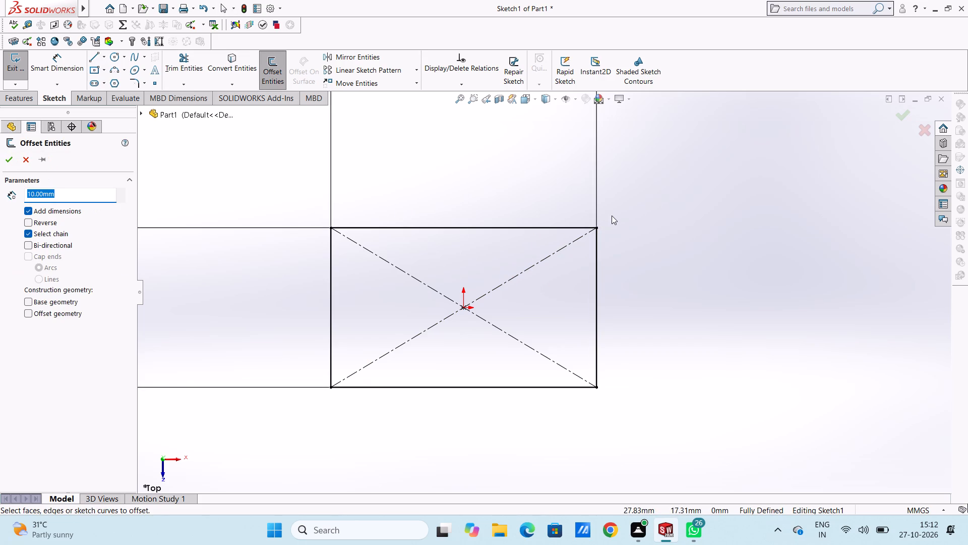
left_click(595, 255)
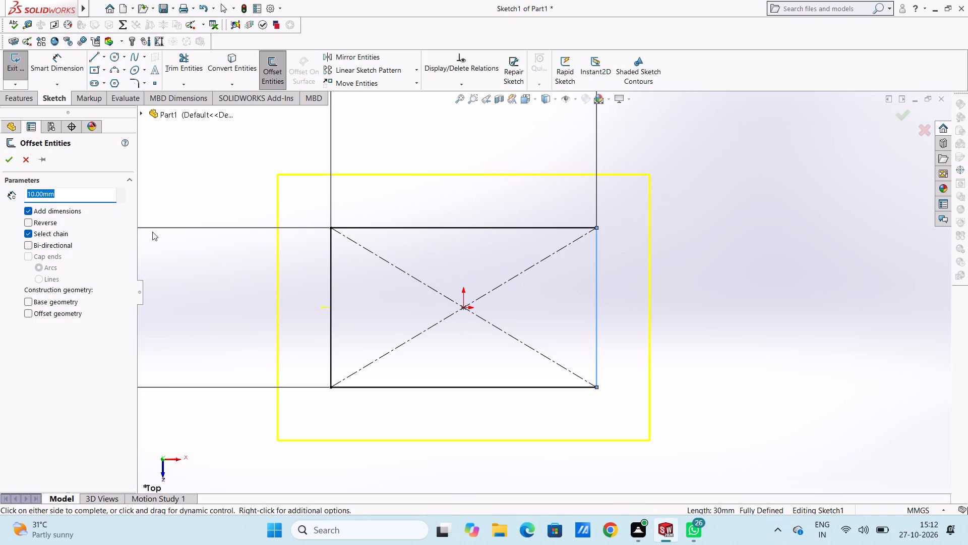
left_click(27, 231)
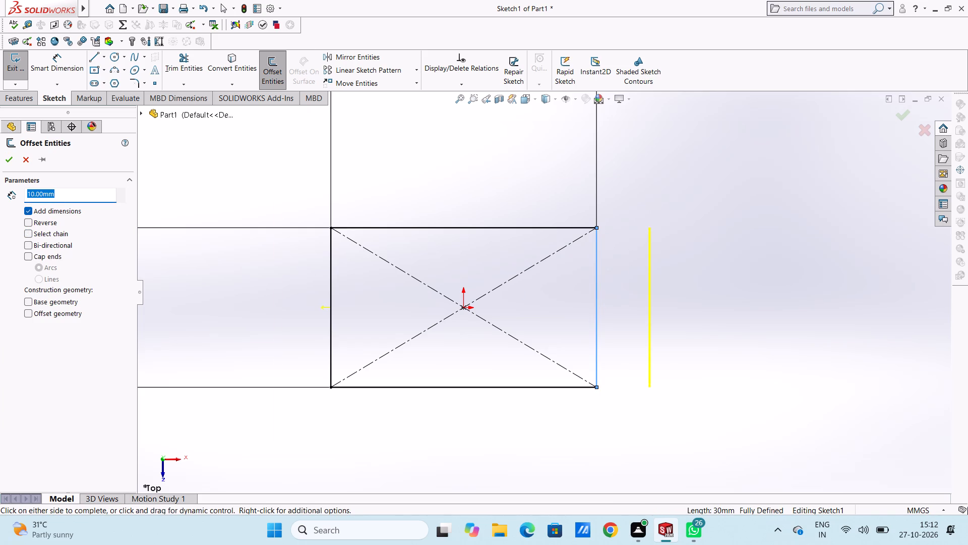
key("5")
key("Return")
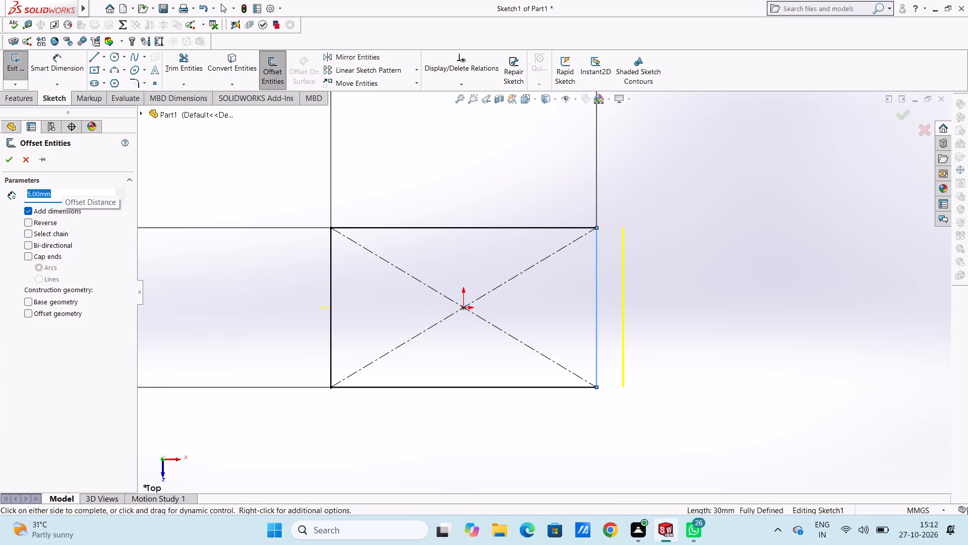
left_click(28, 224)
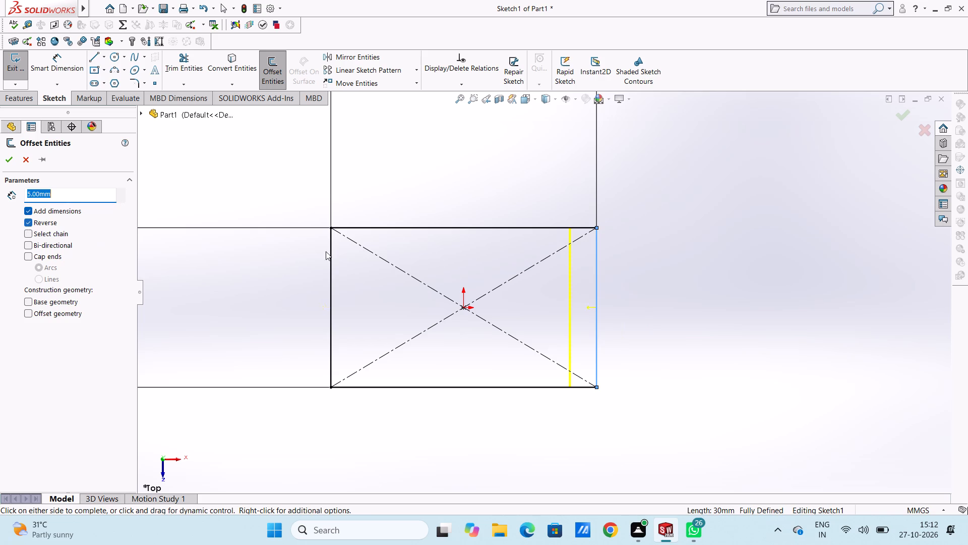
left_click(454, 230)
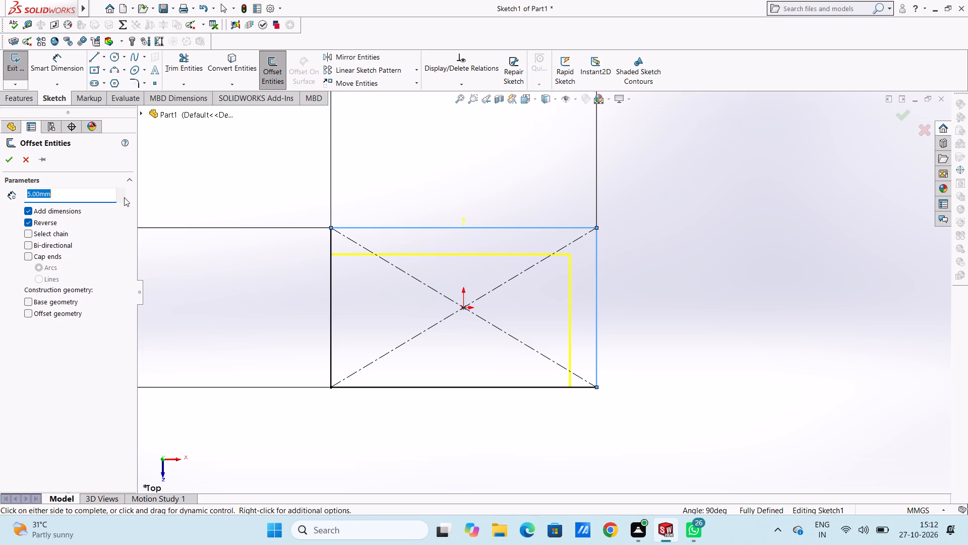
left_click(427, 228)
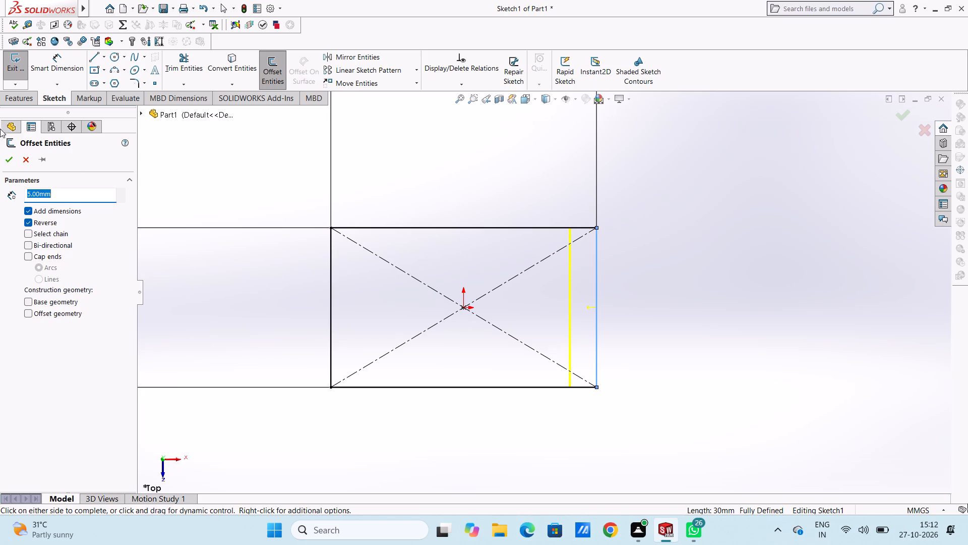
left_click(9, 160)
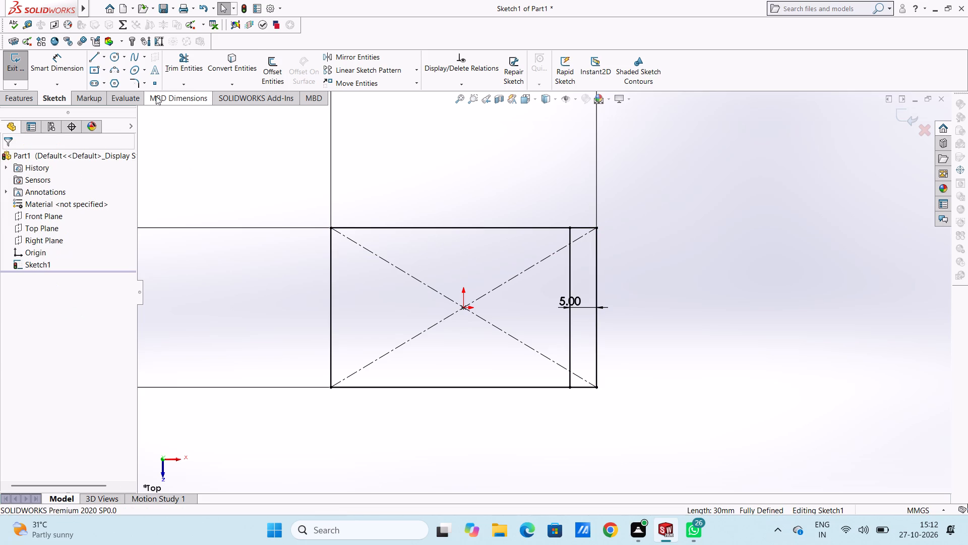
Offset the rectangle's top edge 5 mm inward.
left_click(264, 68)
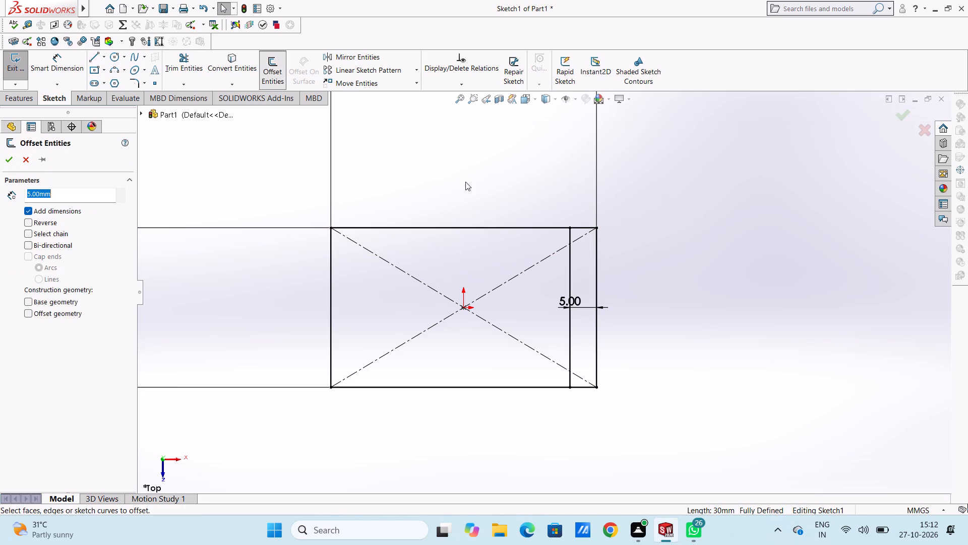
left_click(495, 230)
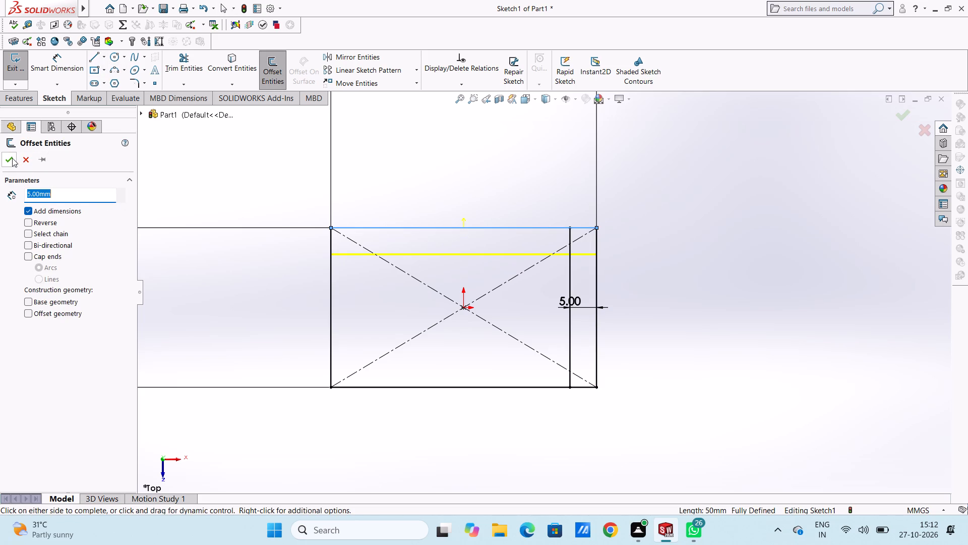
left_click(12, 158)
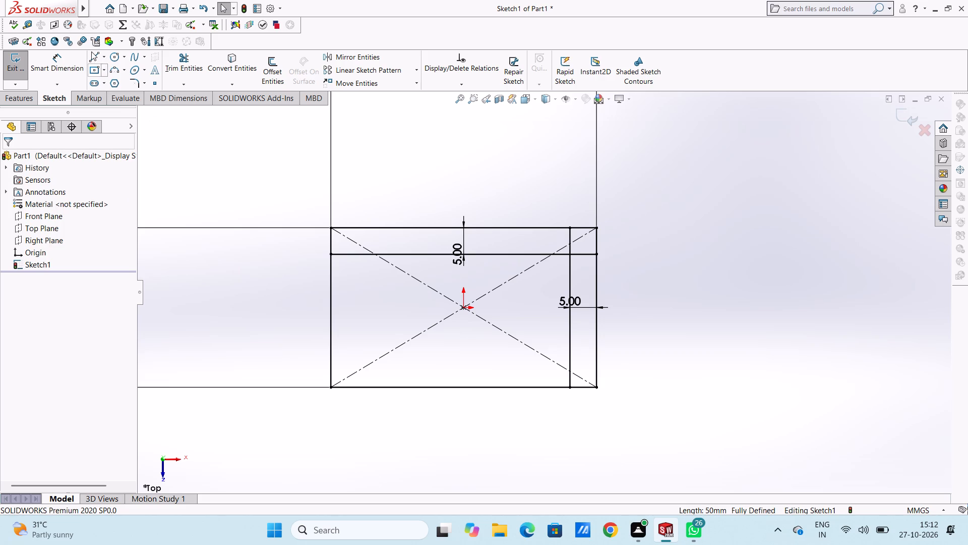
Draw a diagonal line across the rectangle's upper-right corner, joining the offset lines' endpoints on the top and right edges.
left_click(94, 62)
scroll(611, 212, "down", 4)
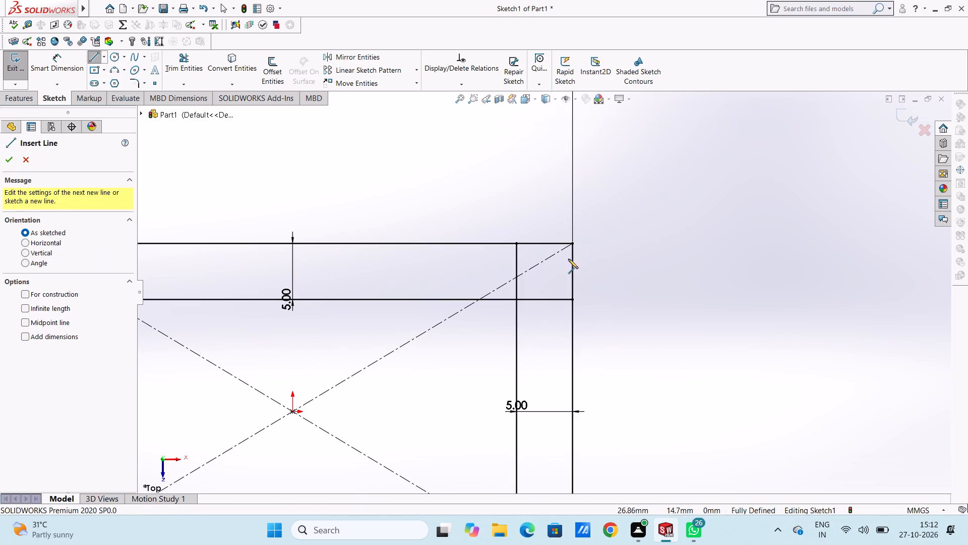
left_click(518, 245)
left_click(574, 300)
right_click(681, 198)
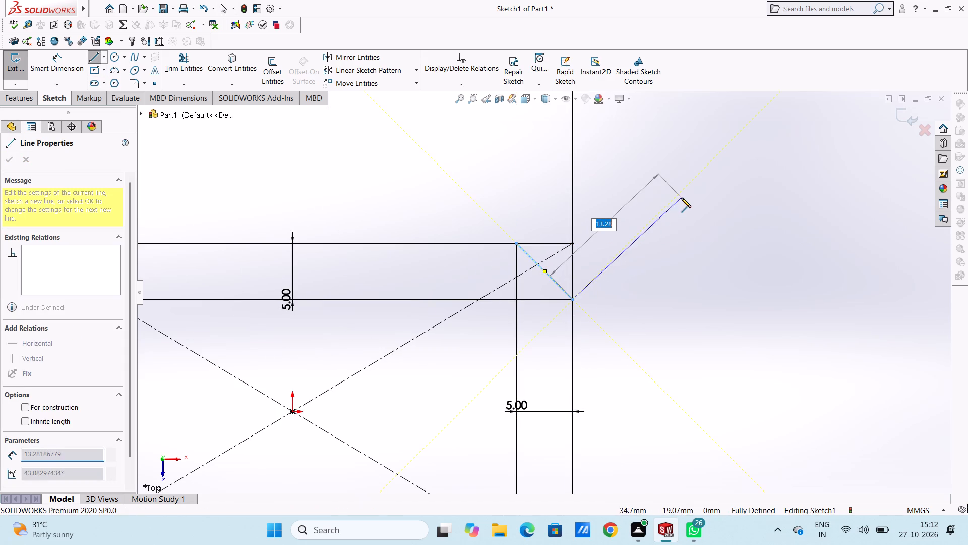
left_click(692, 206)
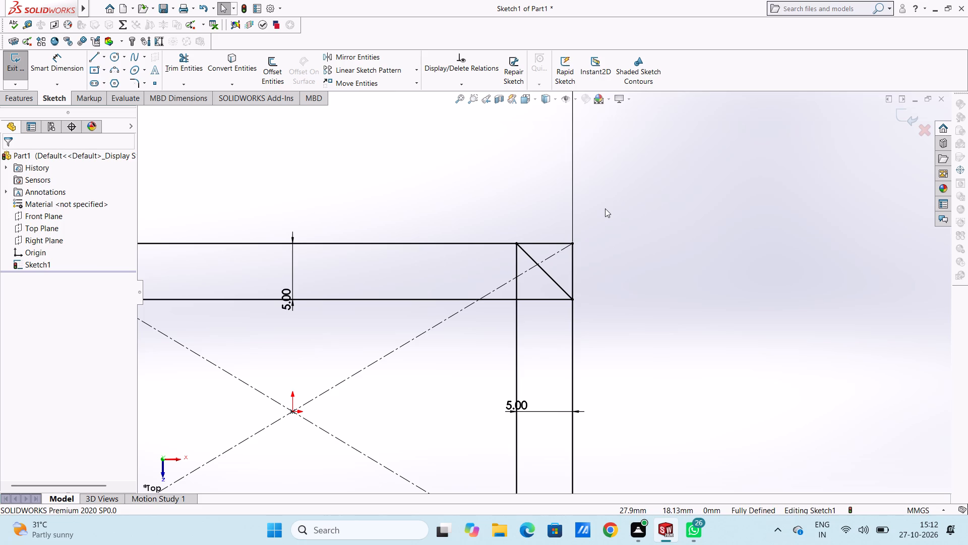
Trim away the horizontal offset line and the vertical offset line near the upper-right corner, keeping the diagonal.
scroll(540, 353, "up", 2)
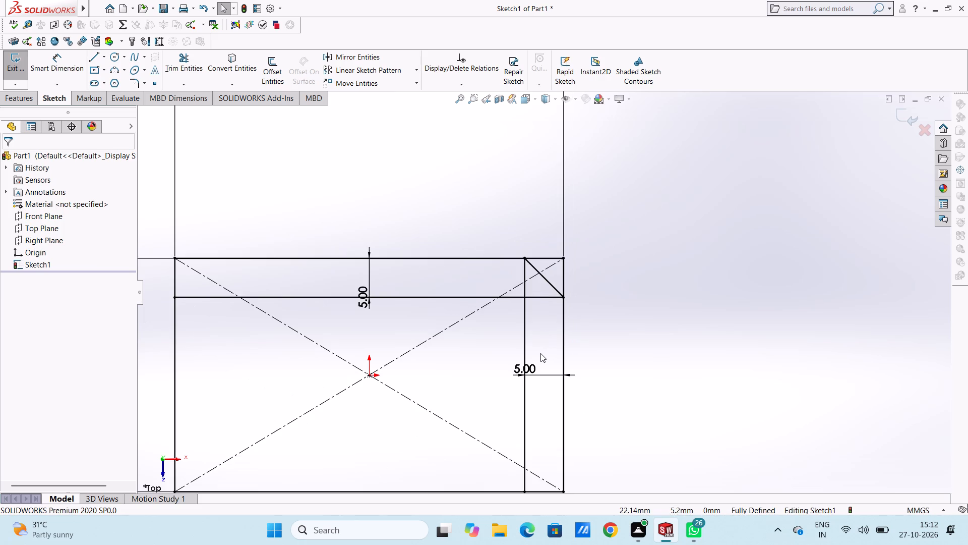
scroll(517, 390, "down", 4)
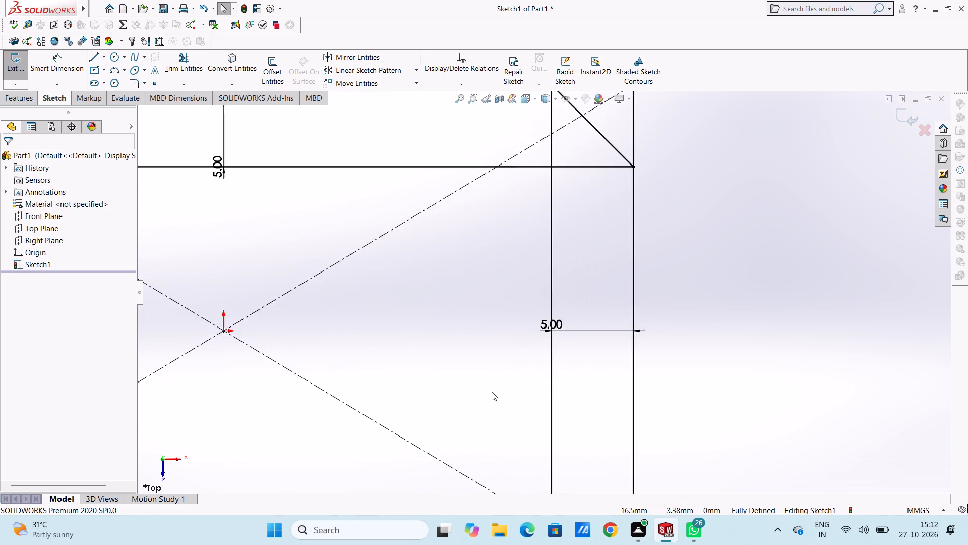
scroll(492, 392, "up", 7)
scroll(502, 279, "down", 2)
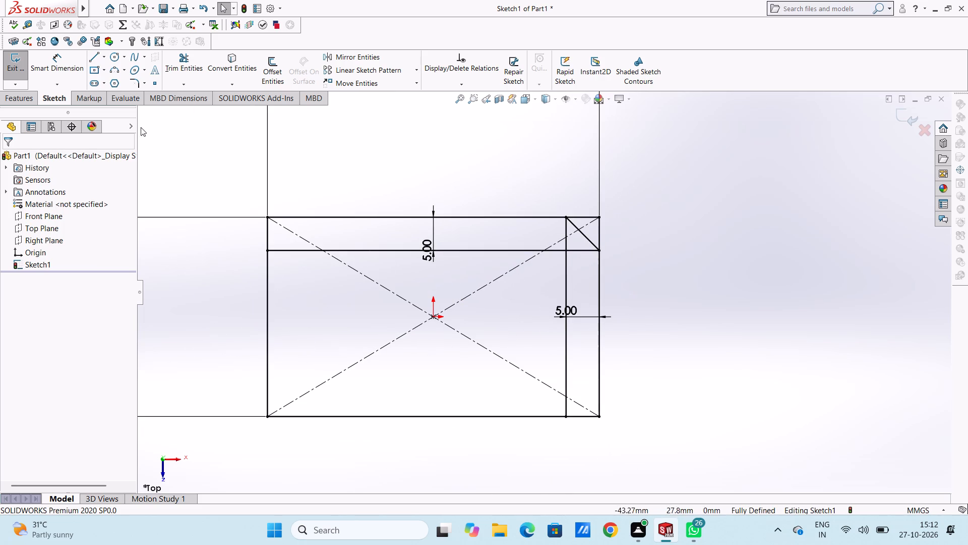
left_click(186, 60)
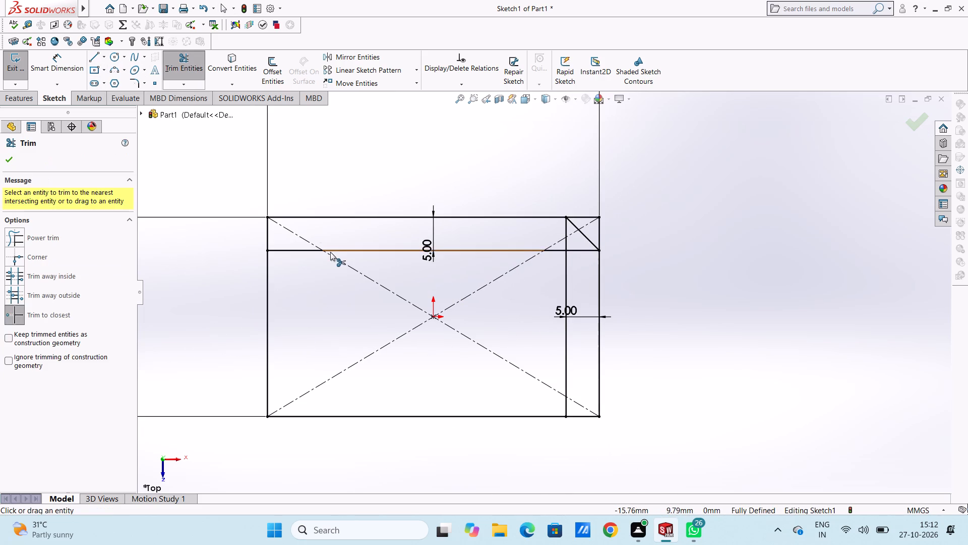
left_click(342, 252)
left_click(304, 250)
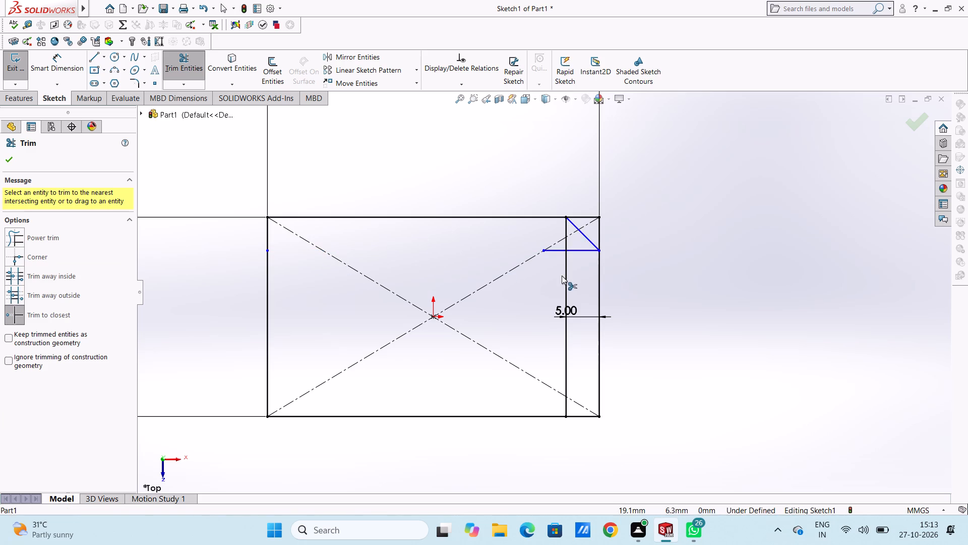
left_click(553, 251)
scroll(582, 242, "down", 3)
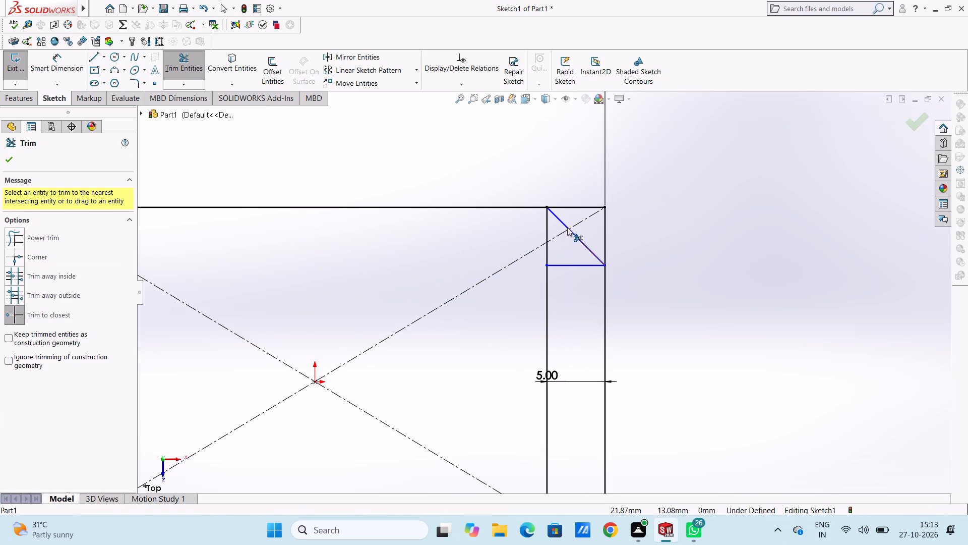
left_click(547, 221)
left_click(546, 254)
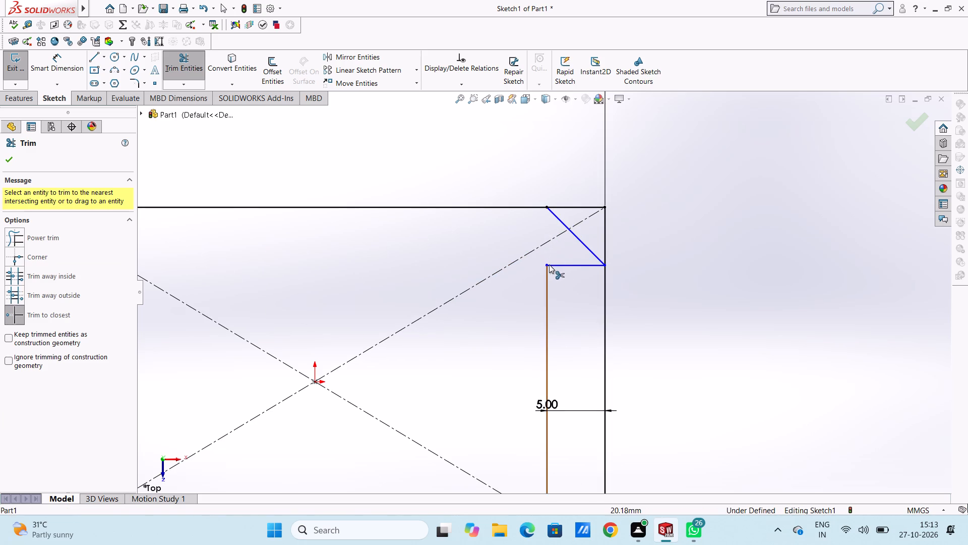
left_click(549, 264)
left_click(557, 266)
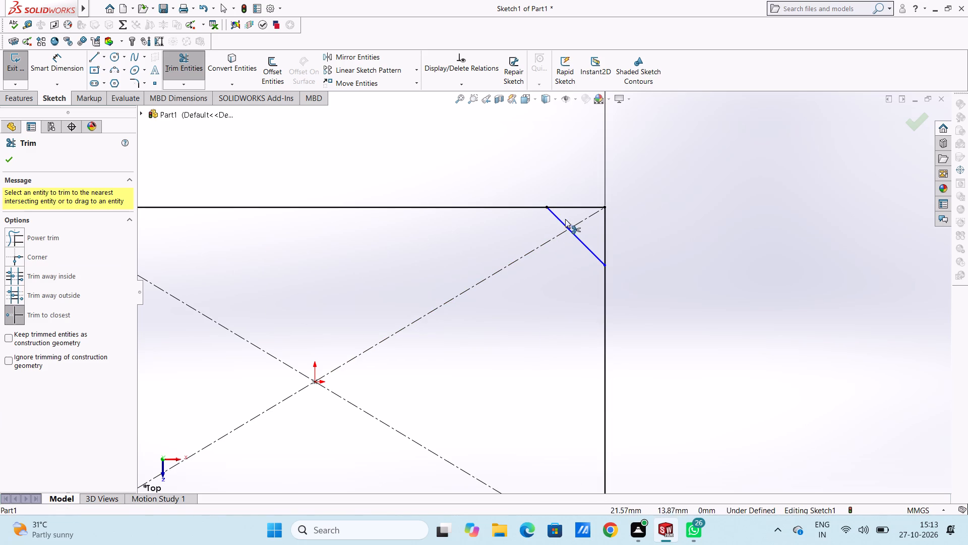
Trim the rectangle's top and right edges beyond the diagonal to cut off the upper-right corner.
left_click(569, 209)
left_click(604, 232)
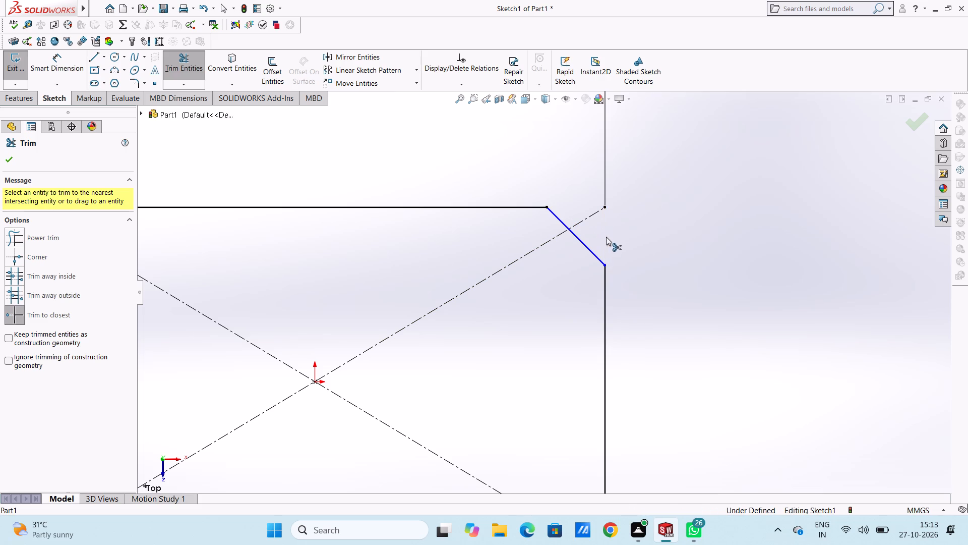
Trim the leftover stub of the vertical offset line above the rectangle's bottom edge.
scroll(553, 284, "up", 8)
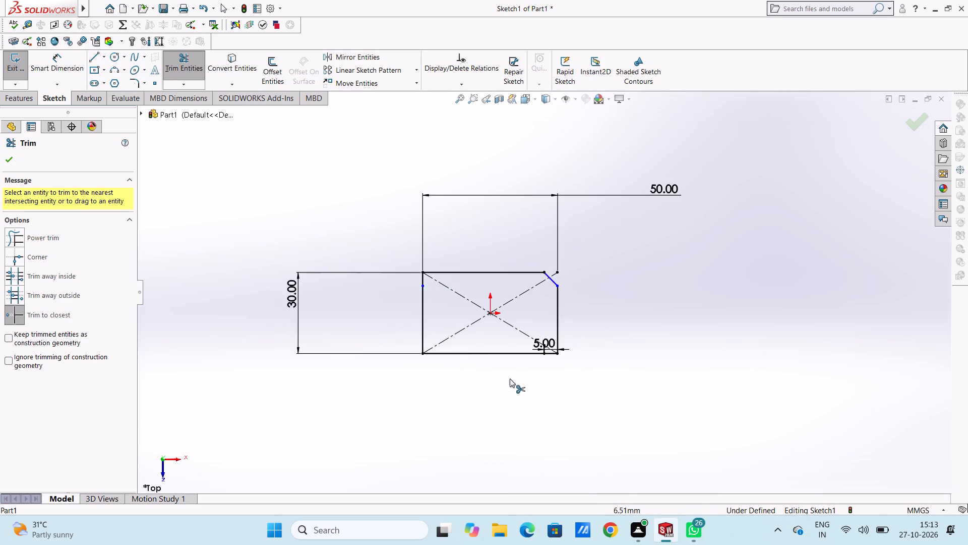
scroll(510, 379, "down", 4)
scroll(586, 305, "down", 4)
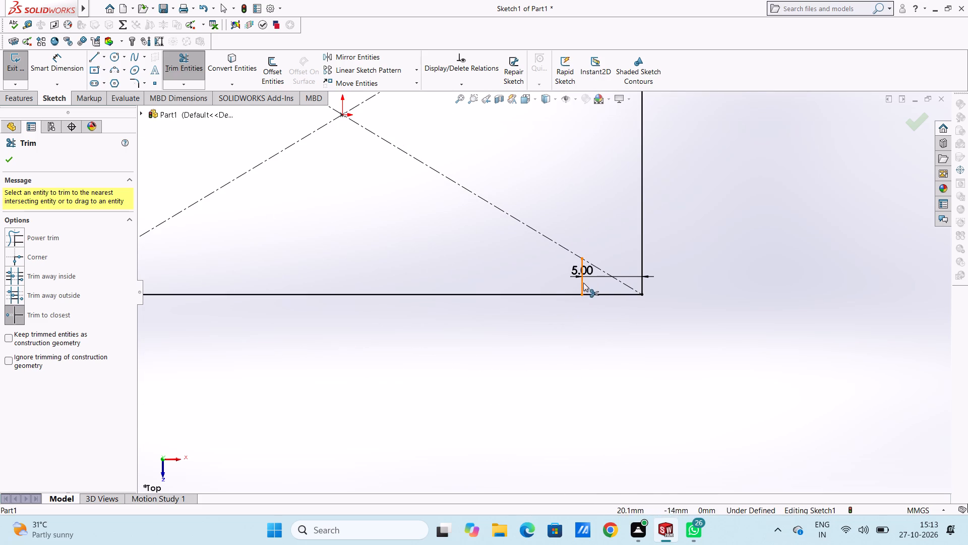
left_click(583, 283)
scroll(493, 275, "up", 10)
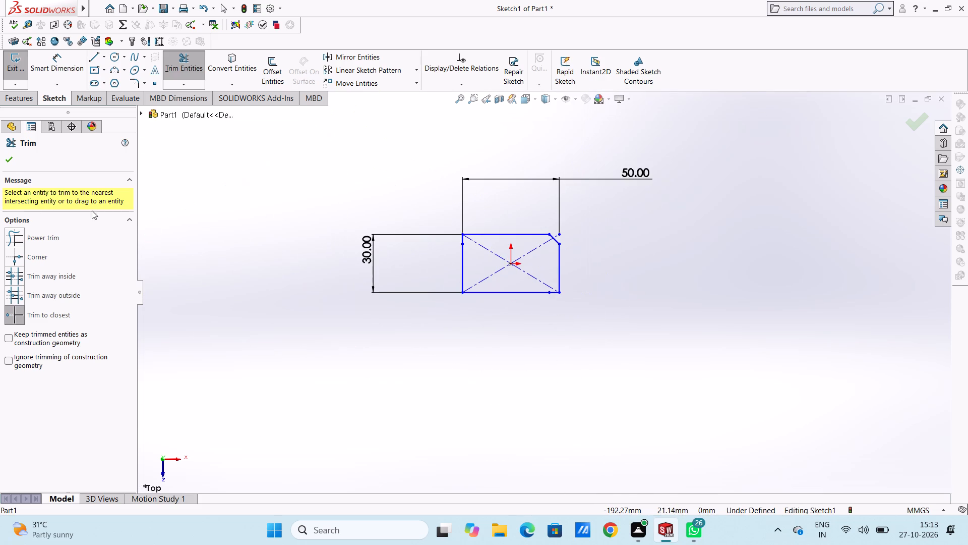
left_click(11, 160)
Delete the 50 mm width dimension above the profile.
scroll(549, 269, "down", 5)
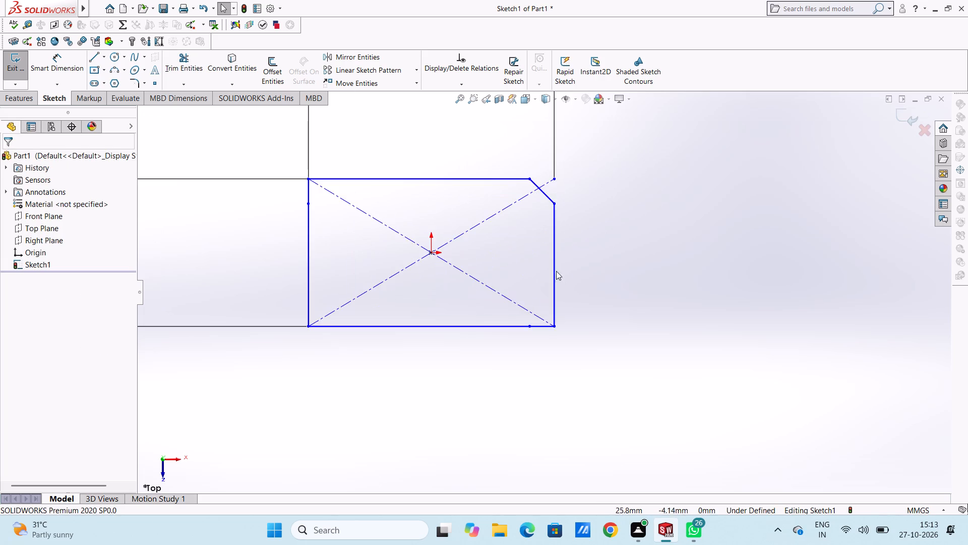
scroll(514, 174, "down", 5)
scroll(525, 156, "up", 4)
scroll(446, 288, "up", 3)
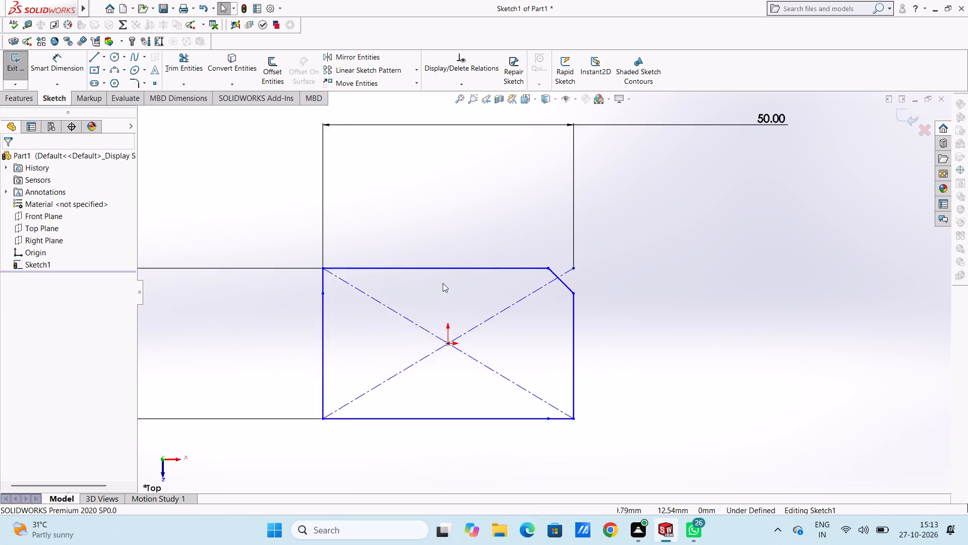
scroll(443, 283, "up", 2)
left_click(569, 211)
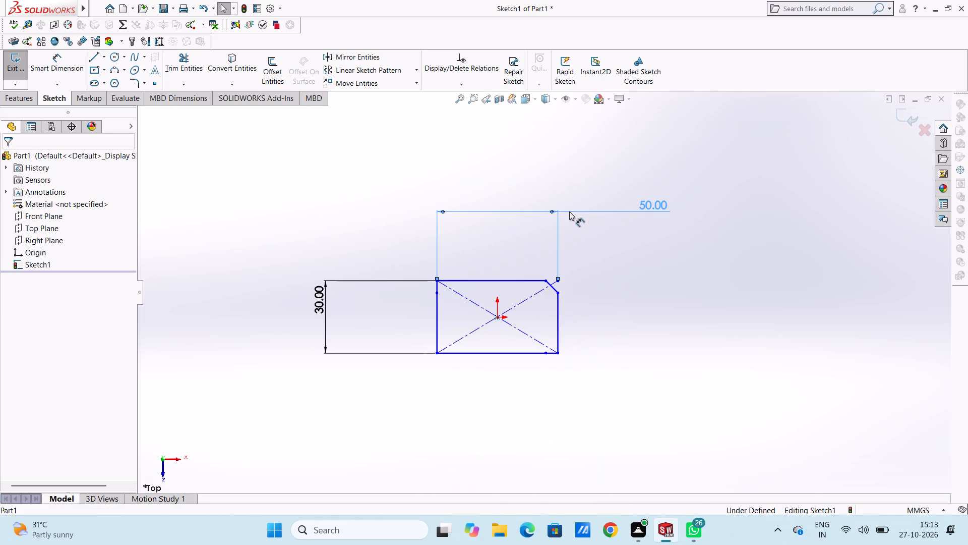
right_click(569, 211)
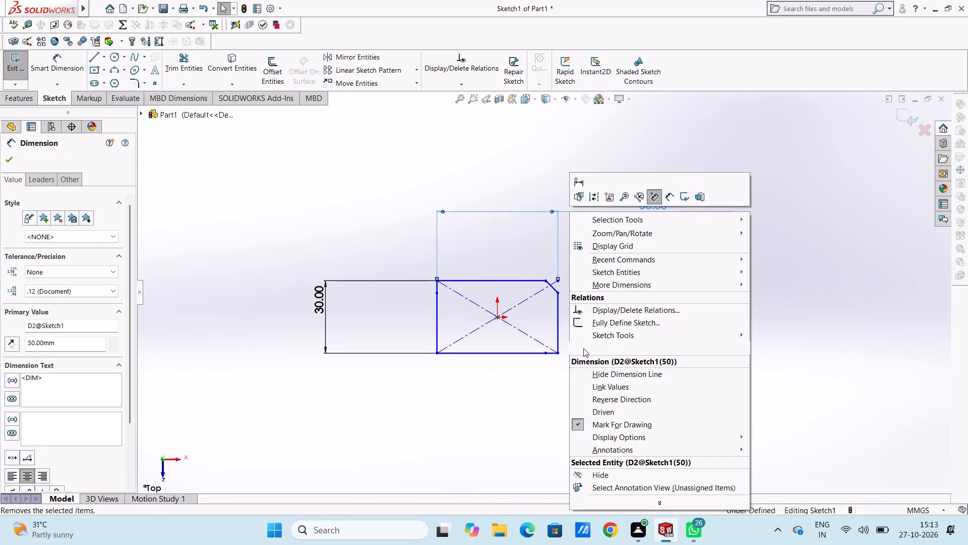
left_click(583, 348)
Add a Smart Dimension between the profile's left and right vertical edges, placed above the sketch.
scroll(558, 319, "down", 4)
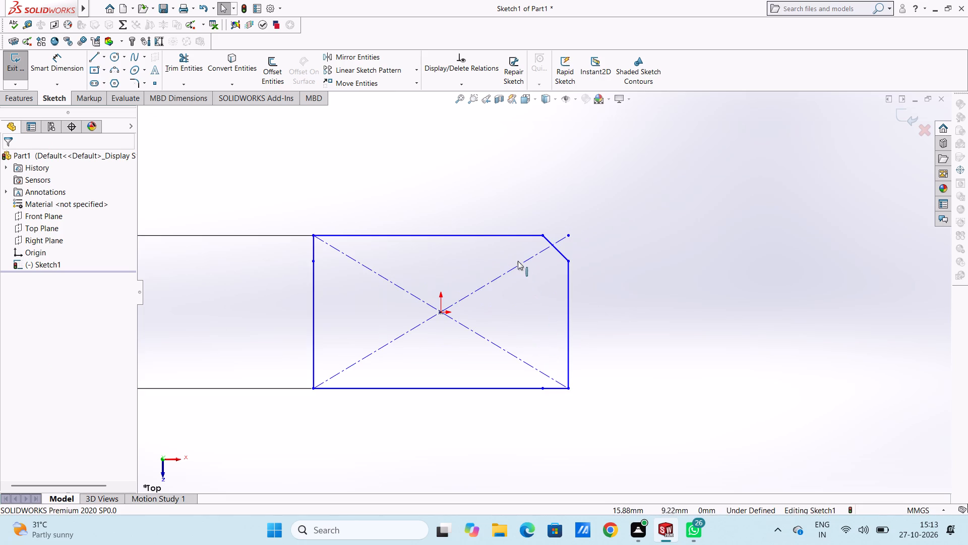
left_click(57, 62)
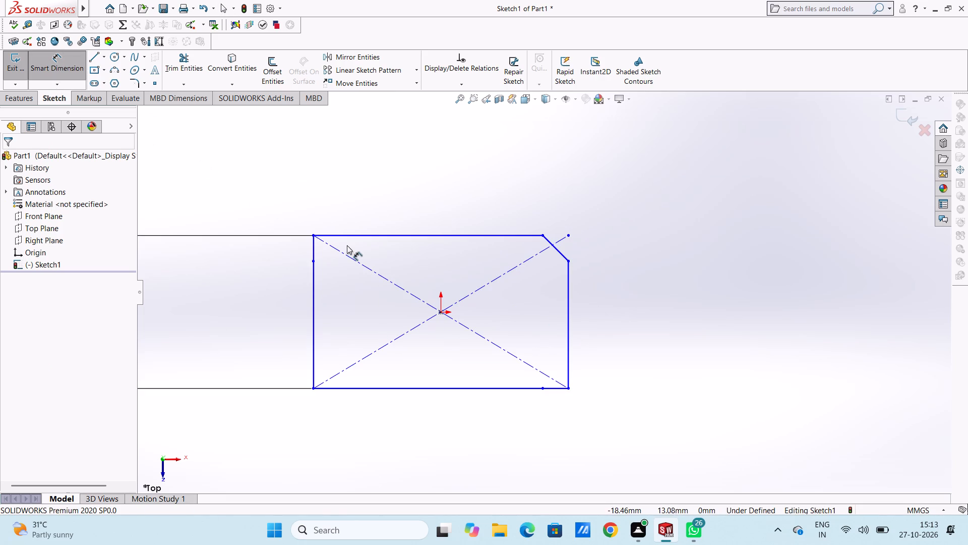
left_click(314, 248)
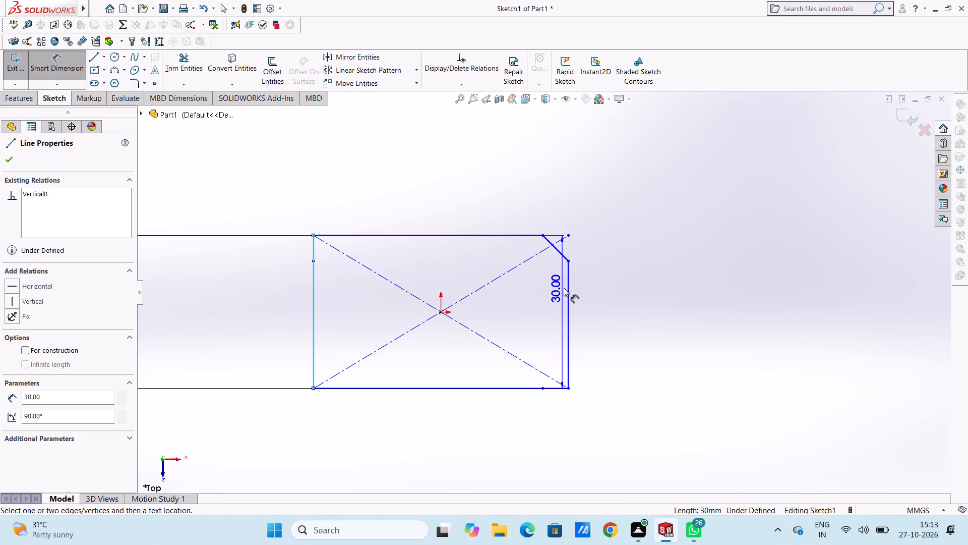
left_click(569, 288)
scroll(541, 174, "up", 4)
left_click(378, 149)
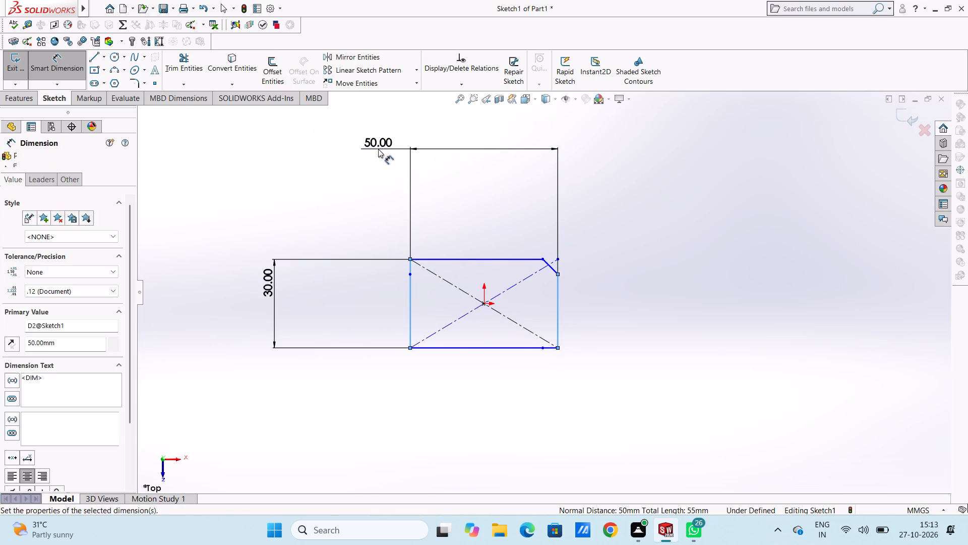
left_click(334, 130)
left_click(322, 153)
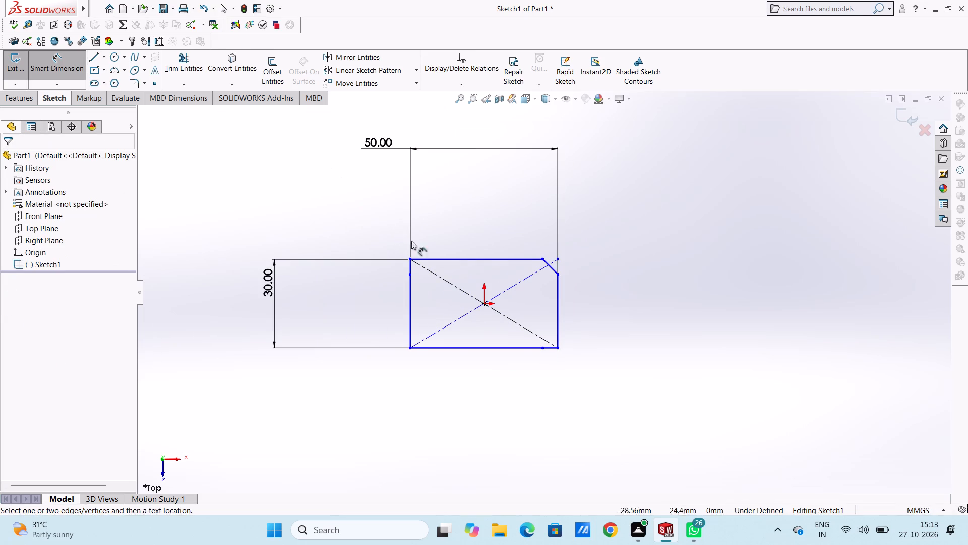
Dimension the length of the shortened top edge, placing it just below the overall width dimension.
left_click(515, 259)
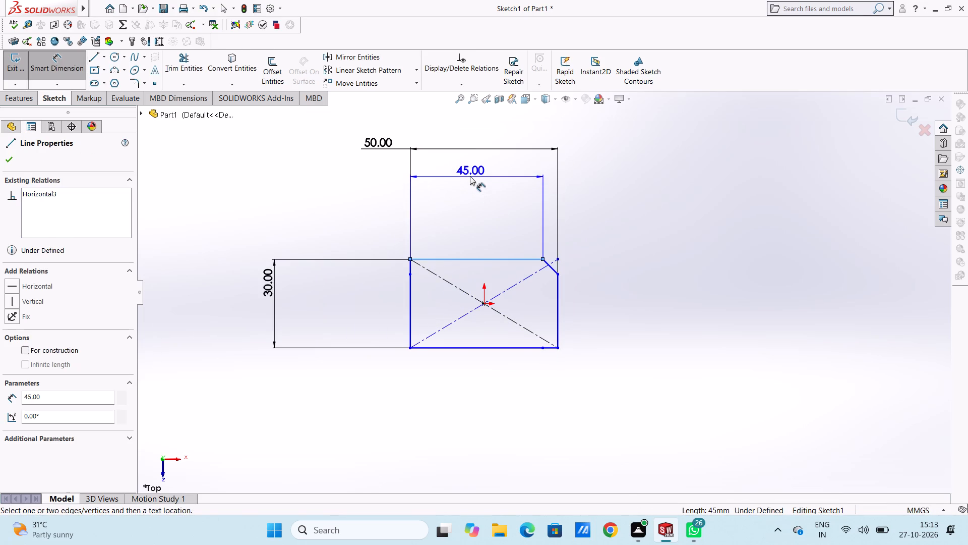
left_click(470, 176)
left_click(430, 159)
left_click(365, 201)
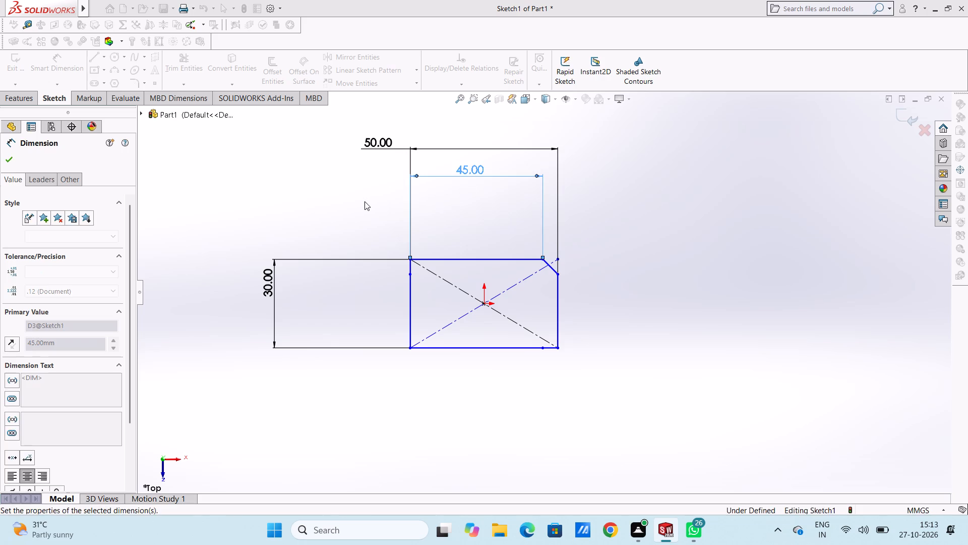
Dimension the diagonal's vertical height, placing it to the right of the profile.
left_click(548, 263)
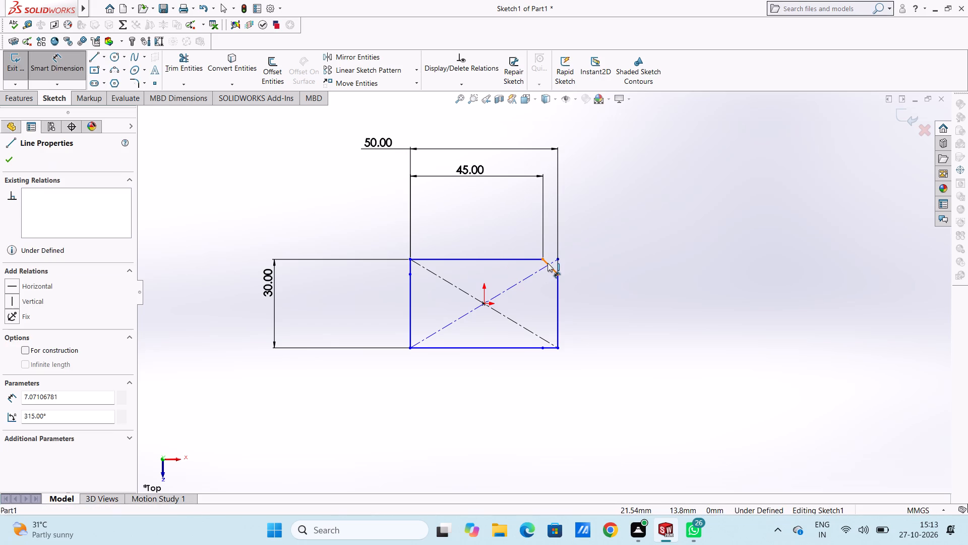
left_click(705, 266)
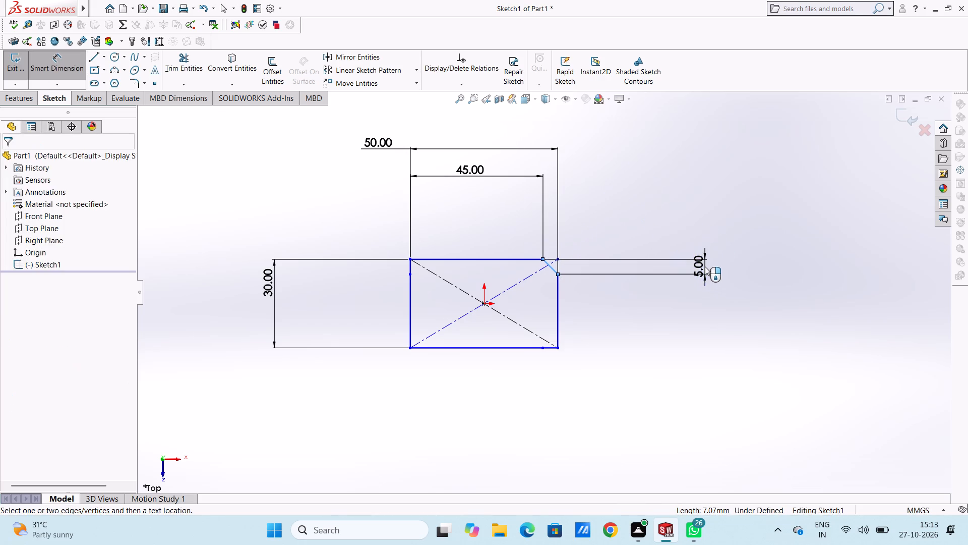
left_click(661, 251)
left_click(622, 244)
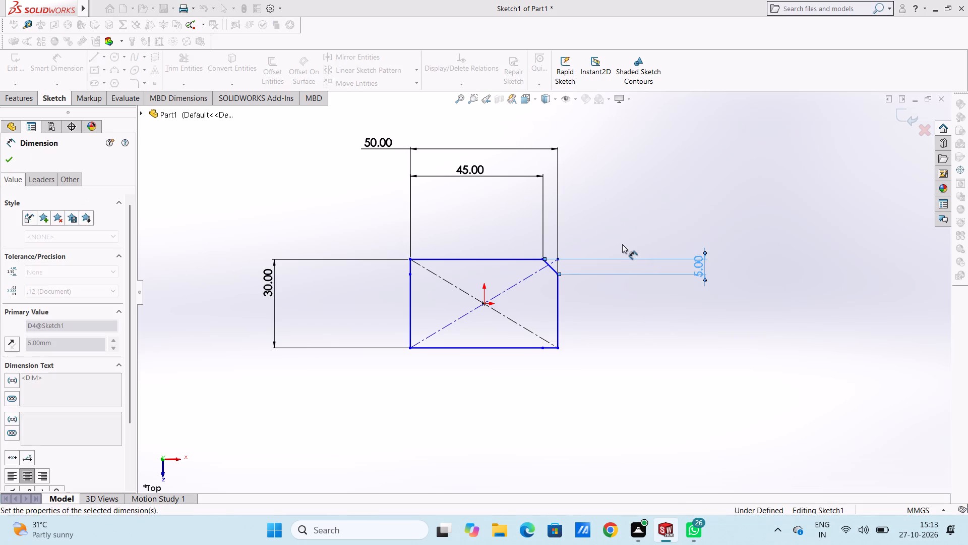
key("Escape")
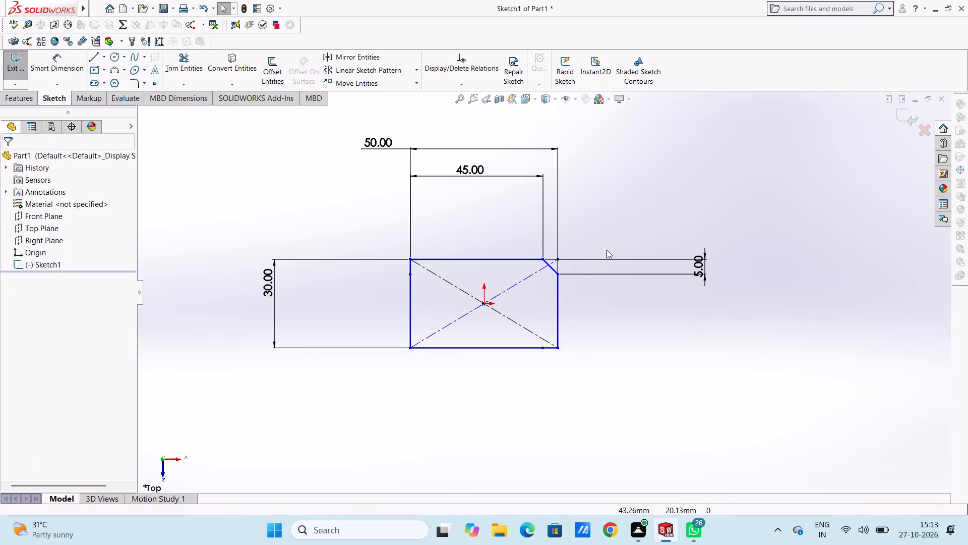
Add a Fix relation to the diagonal's lower endpoint on the right edge.
scroll(527, 285, "down", 4)
scroll(584, 267, "down", 2)
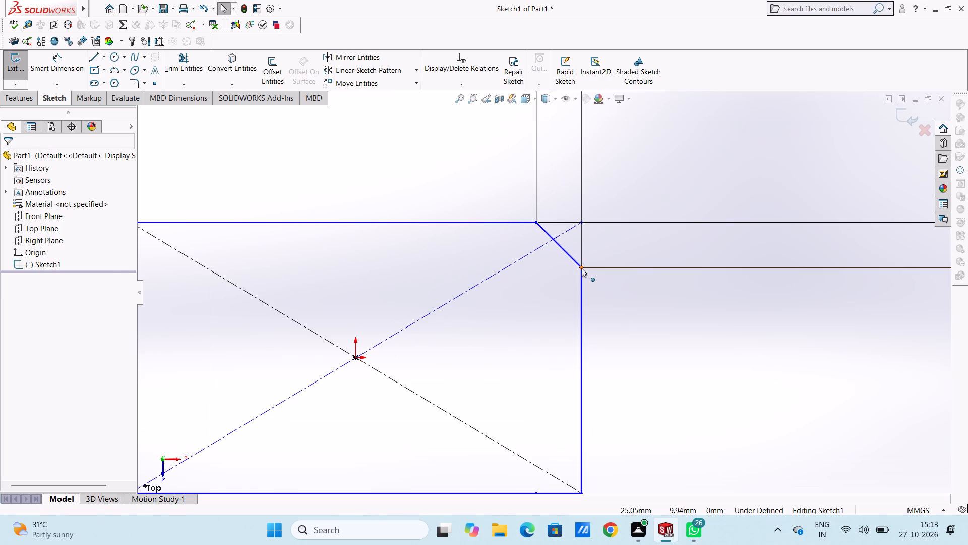
left_click(581, 268)
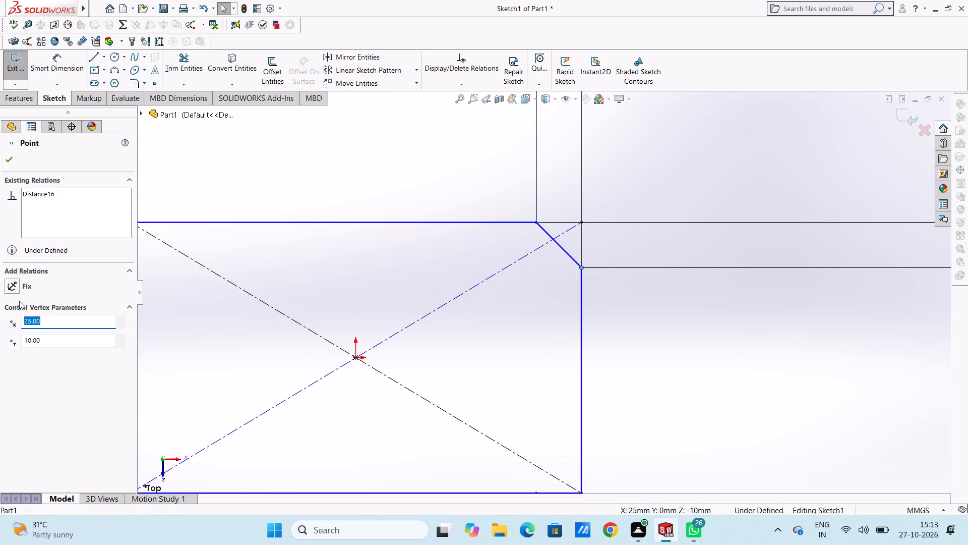
left_click(12, 286)
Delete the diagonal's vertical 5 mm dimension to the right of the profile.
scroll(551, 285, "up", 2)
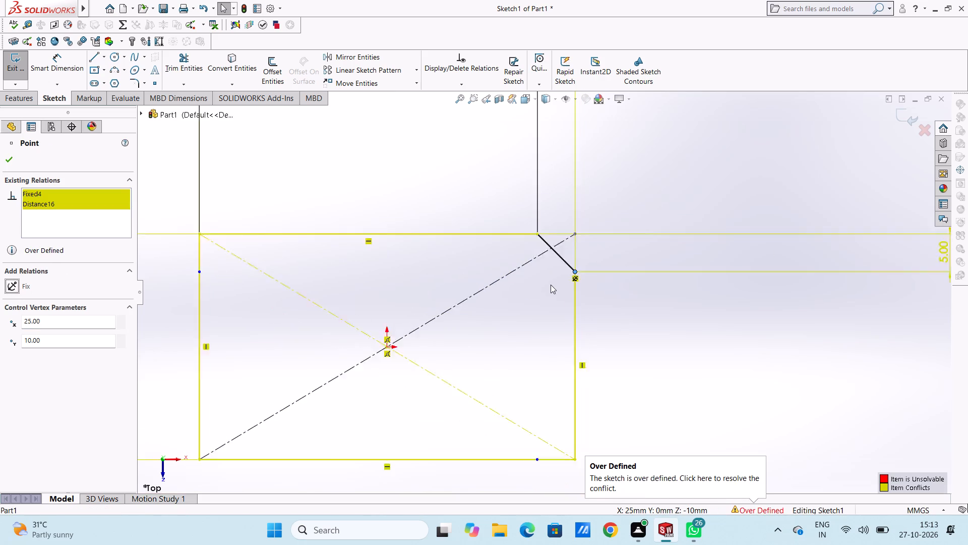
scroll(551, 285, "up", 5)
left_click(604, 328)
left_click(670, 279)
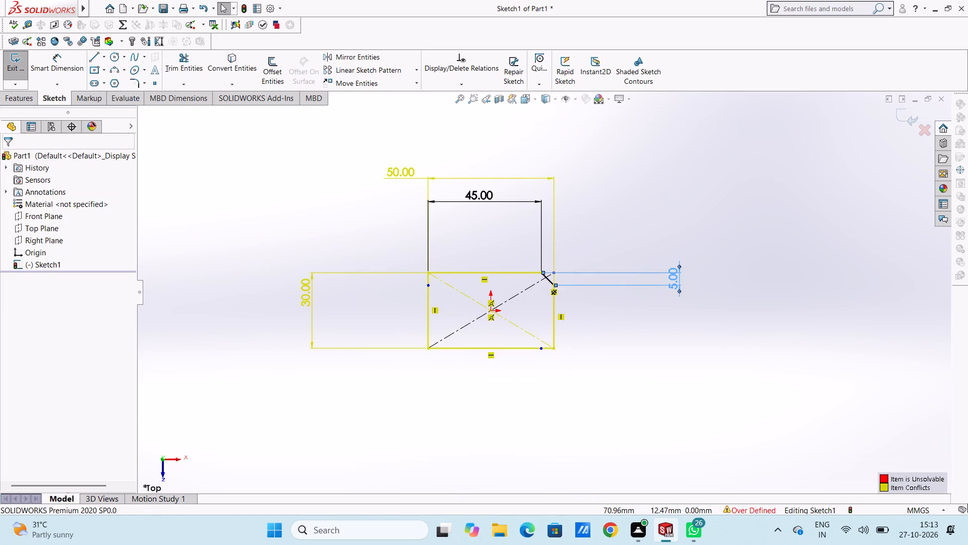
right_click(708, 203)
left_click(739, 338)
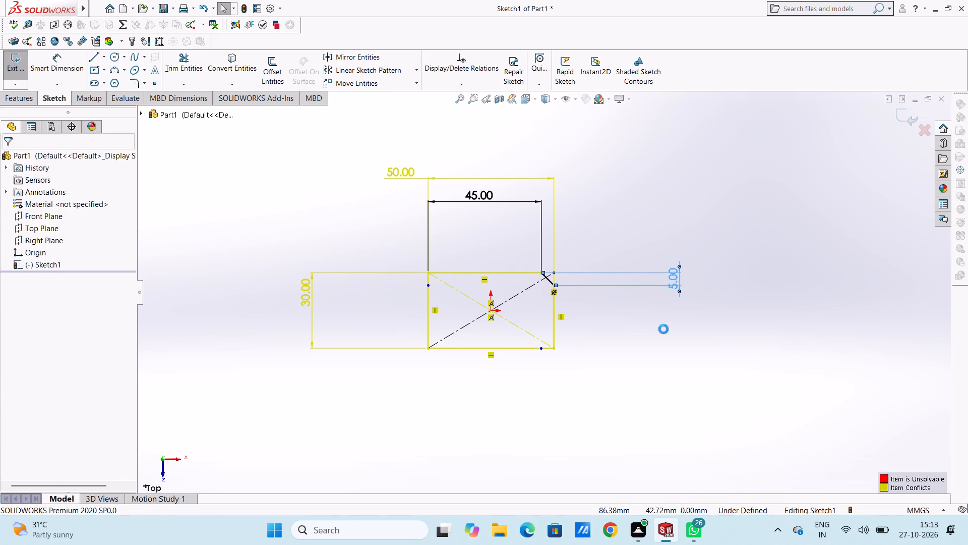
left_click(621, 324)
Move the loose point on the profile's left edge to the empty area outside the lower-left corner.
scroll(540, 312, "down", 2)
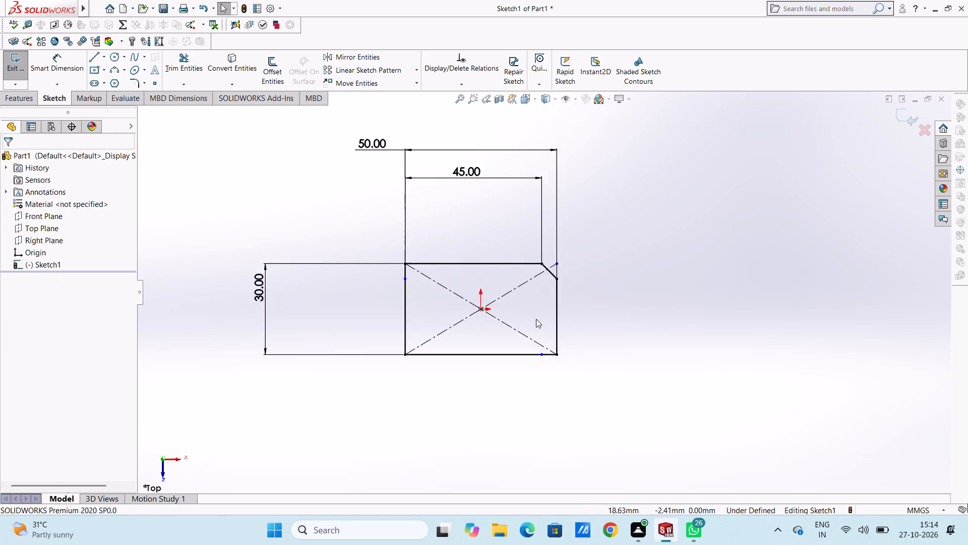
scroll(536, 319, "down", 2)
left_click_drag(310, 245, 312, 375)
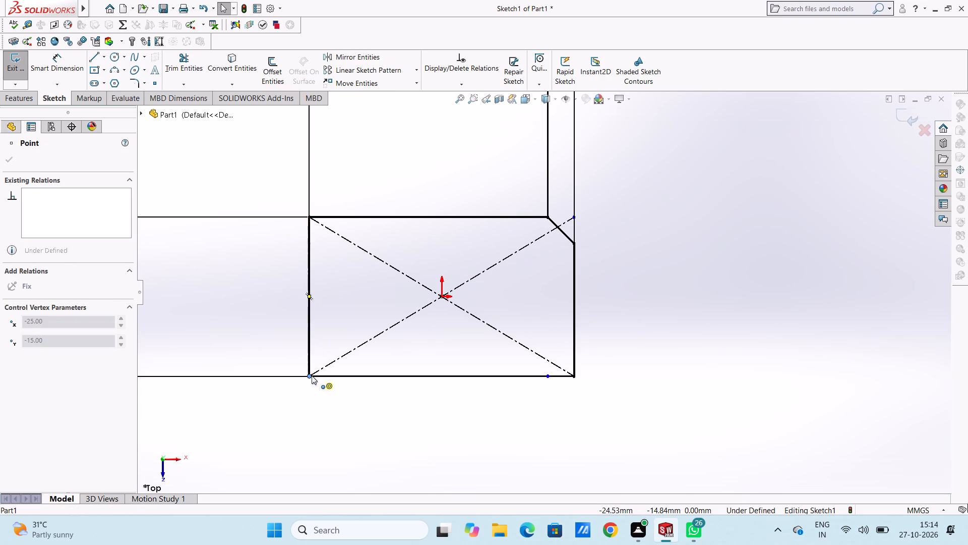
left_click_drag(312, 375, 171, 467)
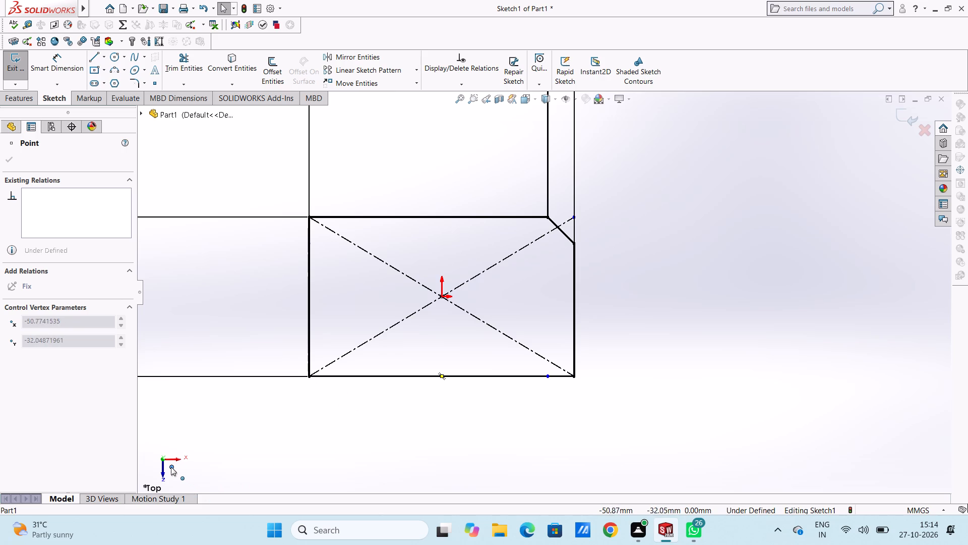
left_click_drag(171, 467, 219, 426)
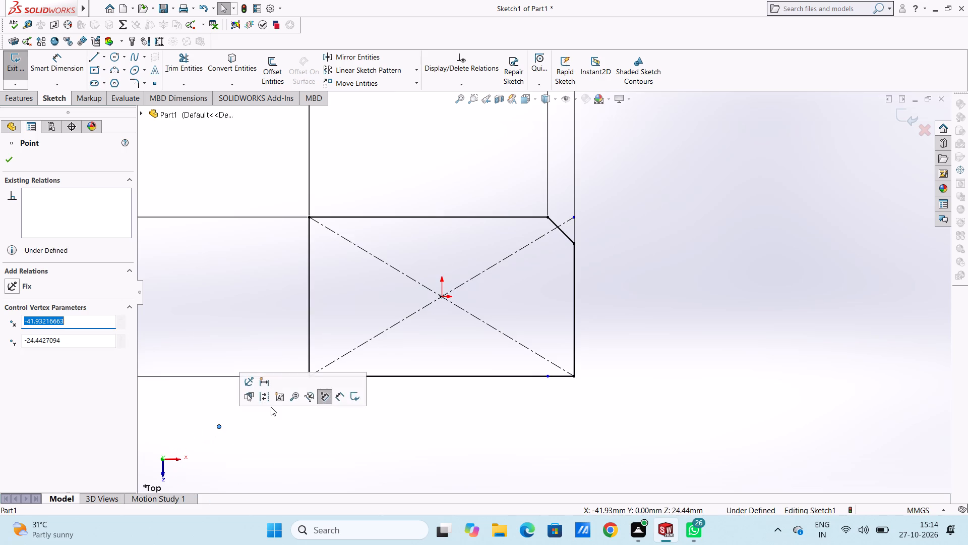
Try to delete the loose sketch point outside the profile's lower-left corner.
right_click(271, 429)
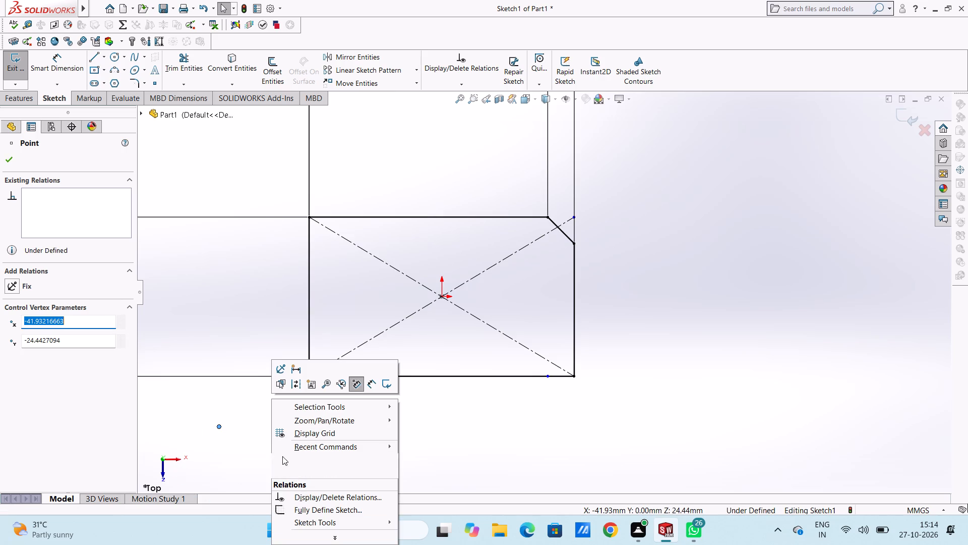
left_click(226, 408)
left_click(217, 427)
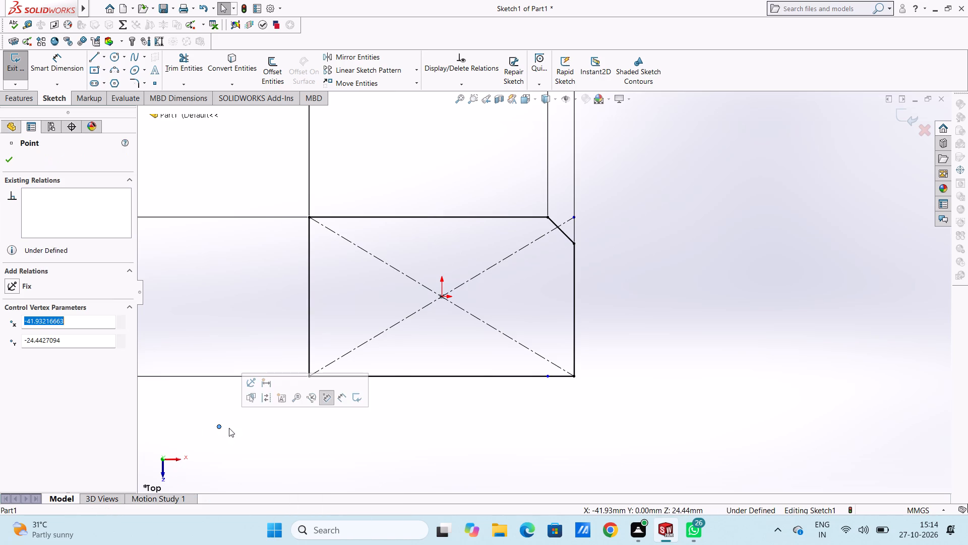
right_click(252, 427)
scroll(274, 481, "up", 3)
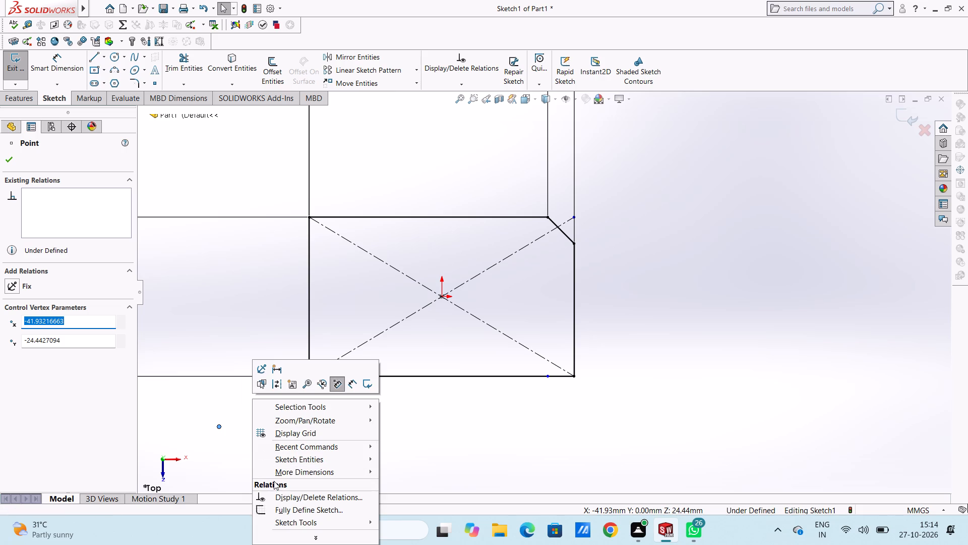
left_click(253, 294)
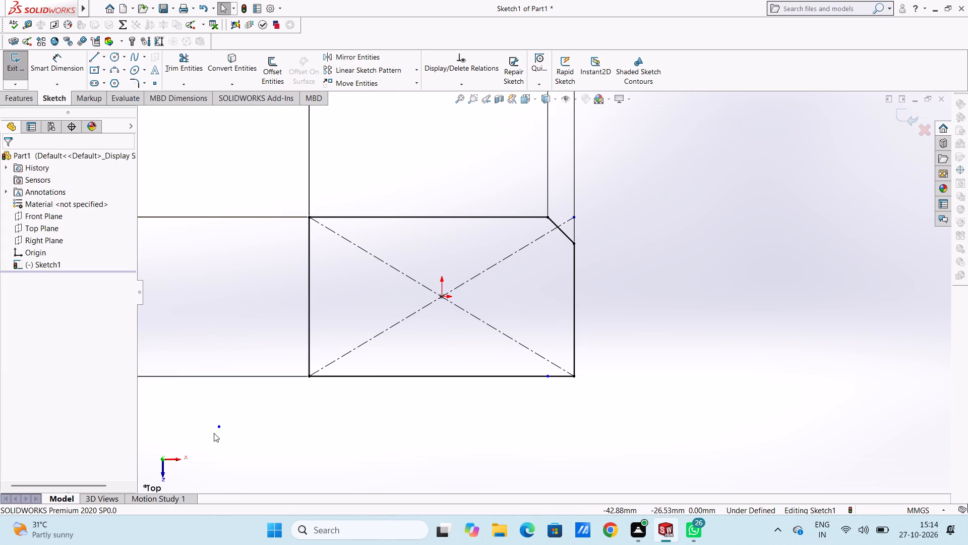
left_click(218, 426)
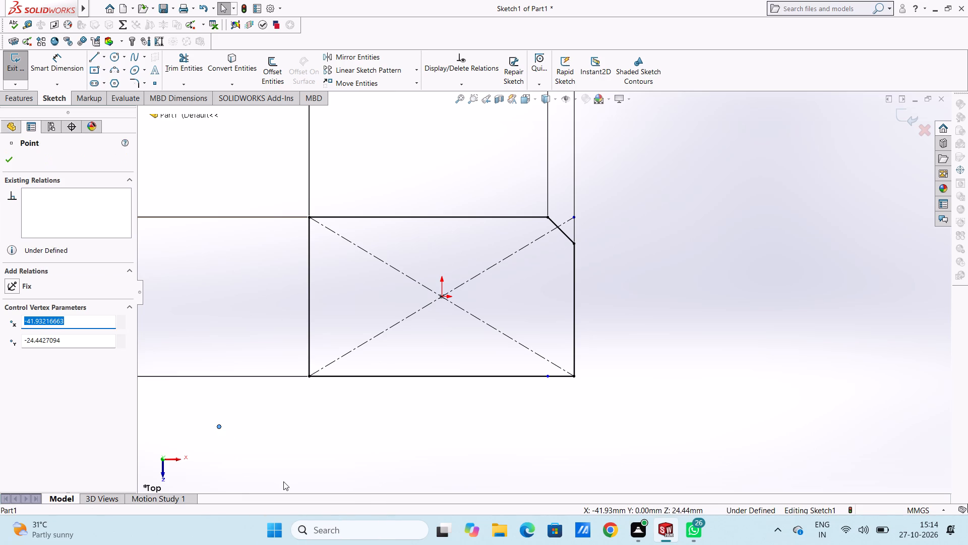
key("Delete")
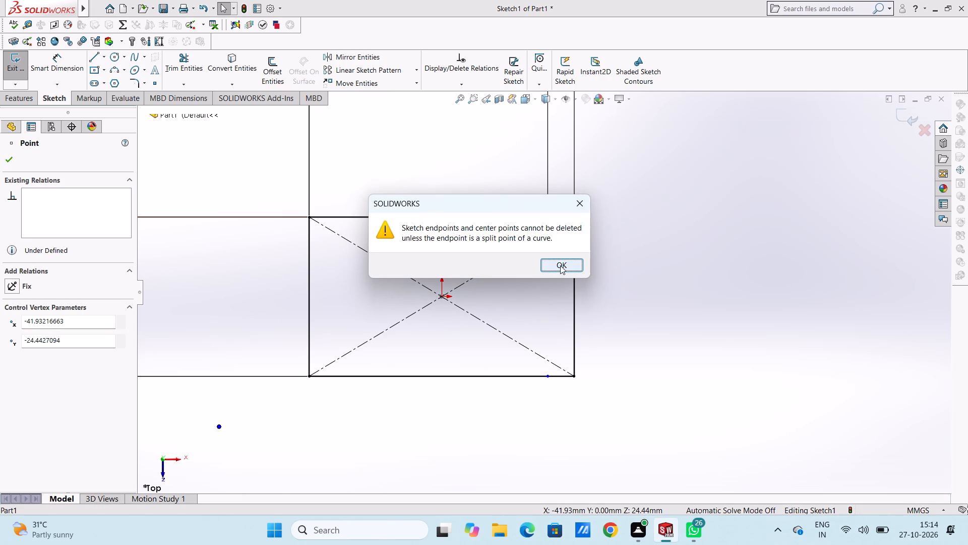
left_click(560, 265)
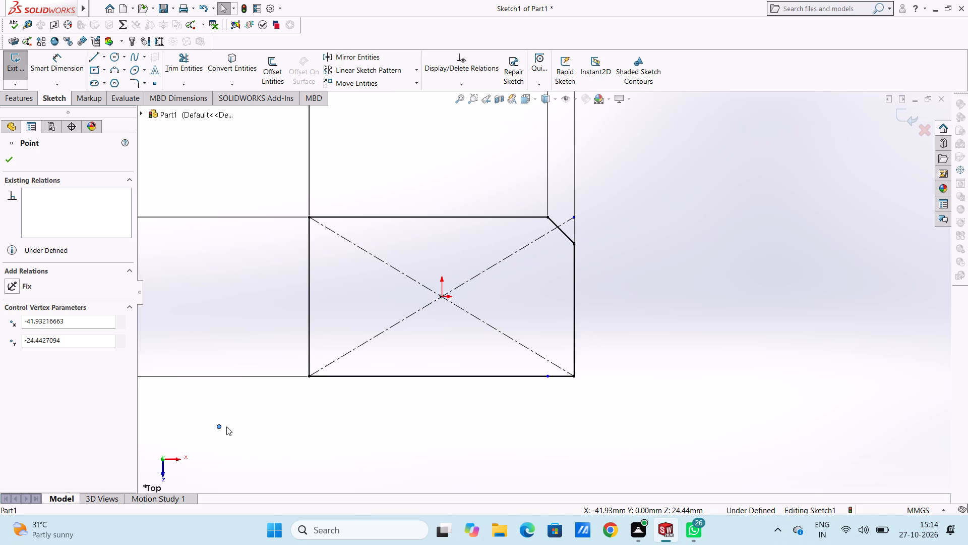
Move the loose sketch point onto the profile's lower-left corner.
left_click_drag(219, 426, 314, 375)
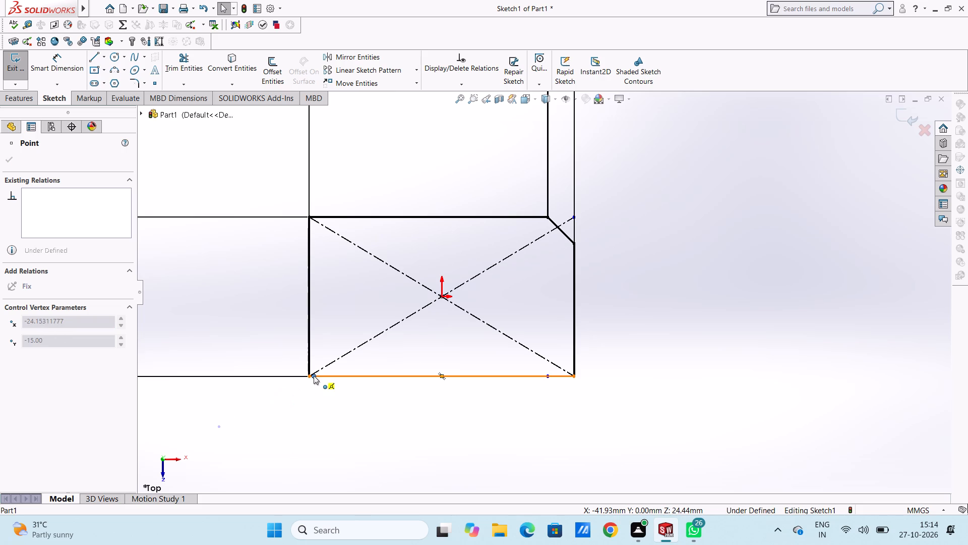
left_click_drag(314, 375, 311, 376)
left_click(356, 405)
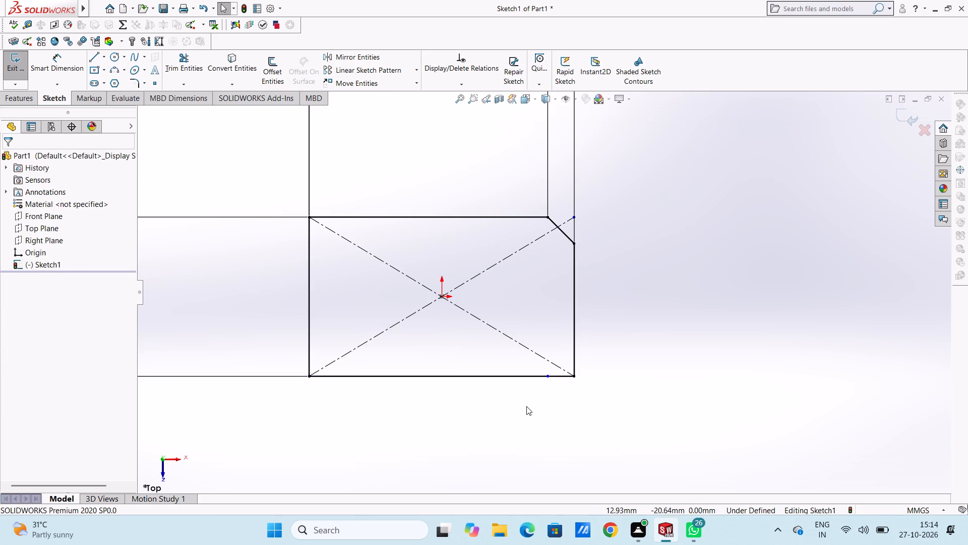
Move the loose point on the bottom edge onto the profile's lower-right corner.
left_click_drag(549, 377, 571, 379)
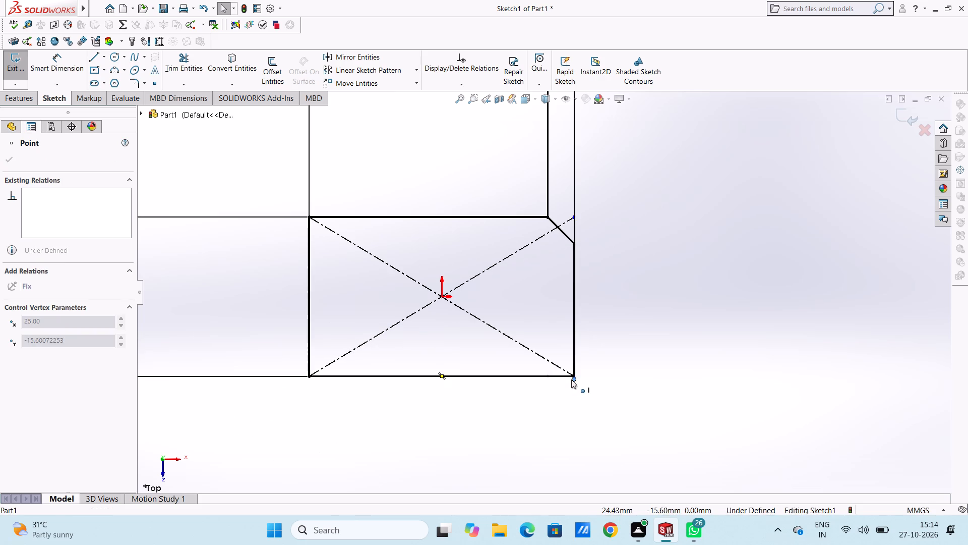
left_click_drag(571, 379, 575, 378)
left_click(574, 400)
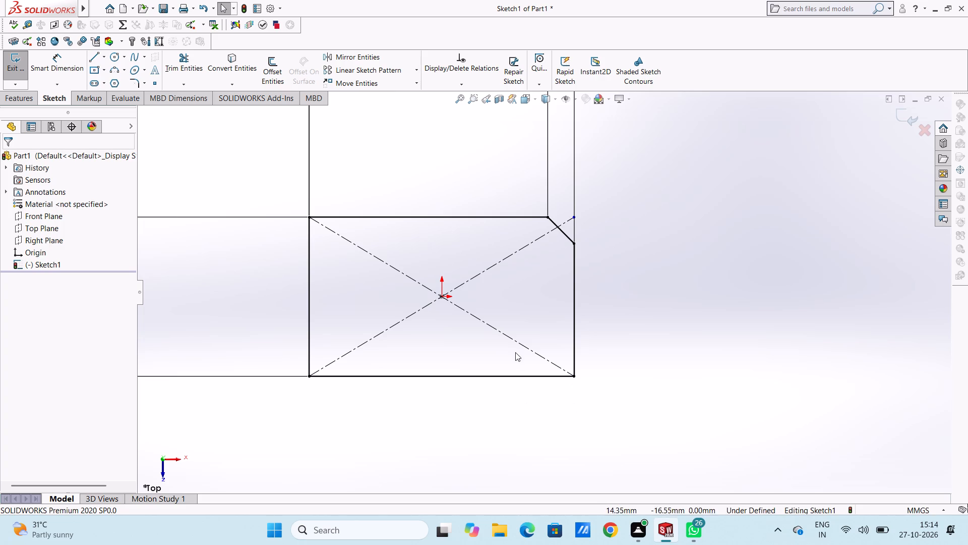
Offset the profile's bottom edge 5 mm inward with Reverse and Add dimensions enabled.
scroll(524, 339, "up", 5)
scroll(560, 245, "down", 2)
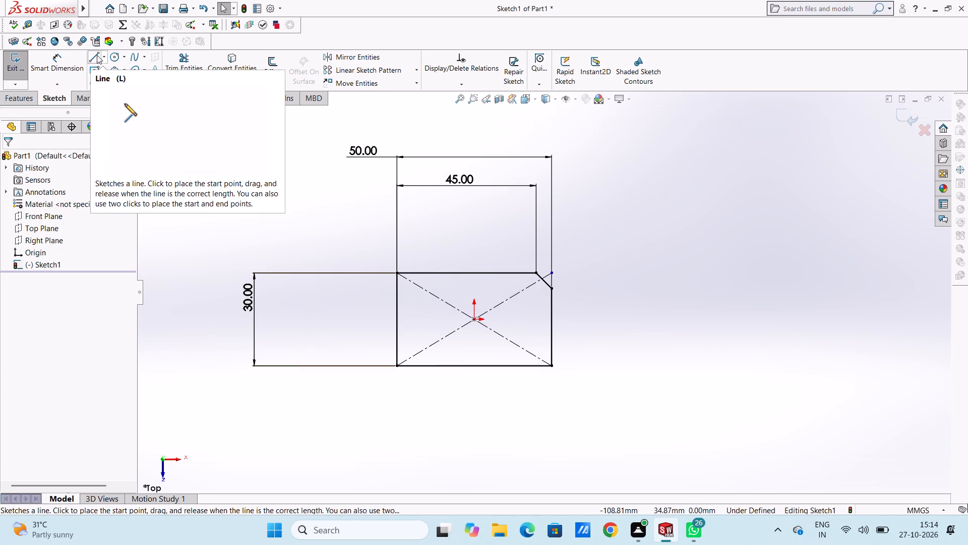
left_click(275, 65)
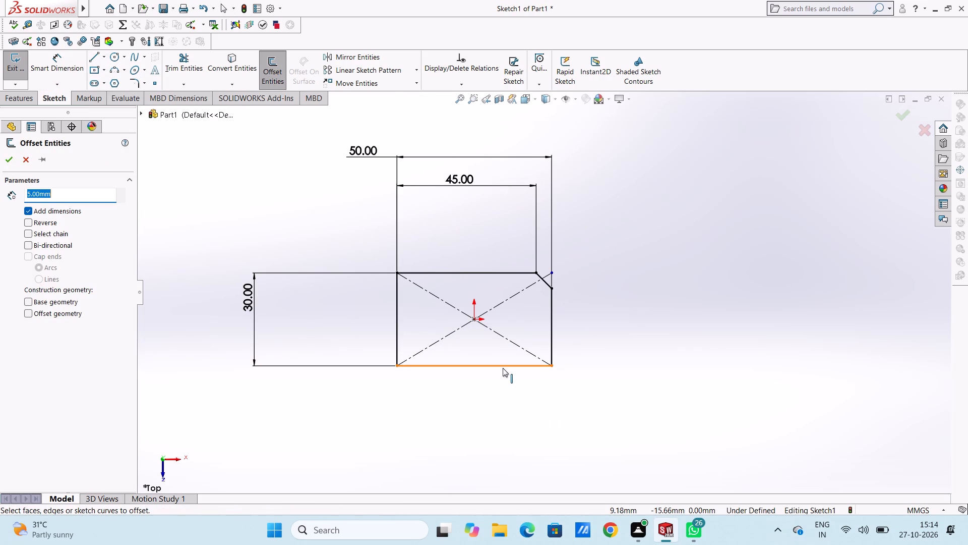
left_click(502, 368)
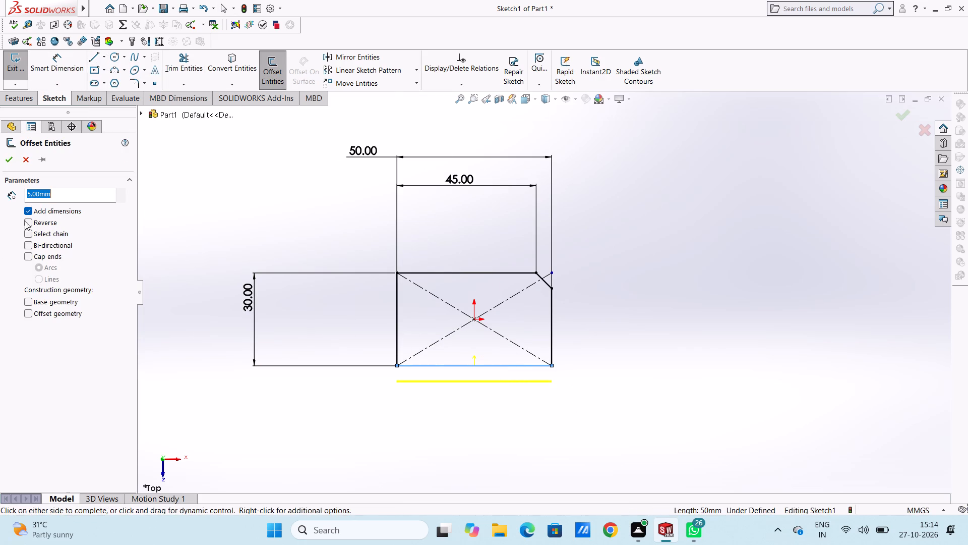
left_click(28, 222)
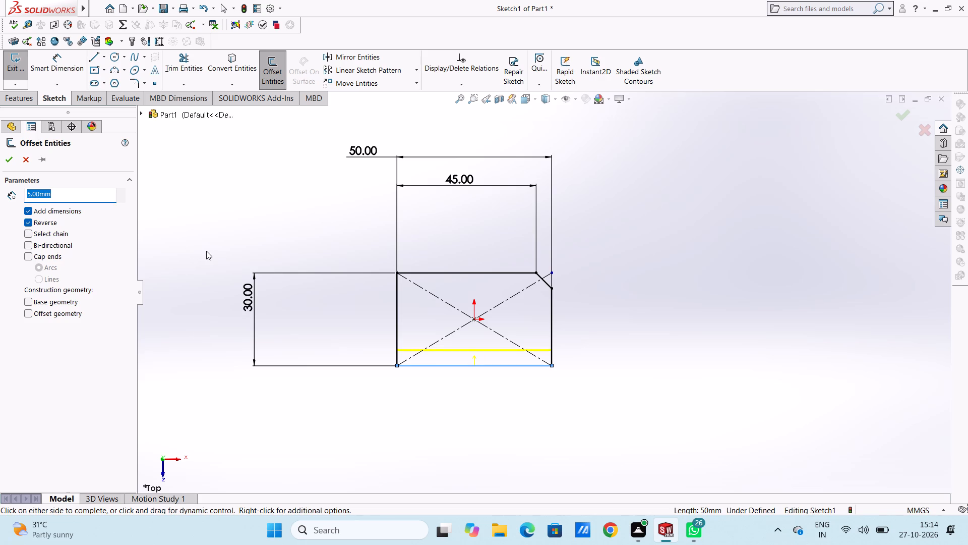
left_click(11, 160)
Offset the profile's right edge 5 mm inward with Reverse and Add dimensions enabled.
left_click(269, 63)
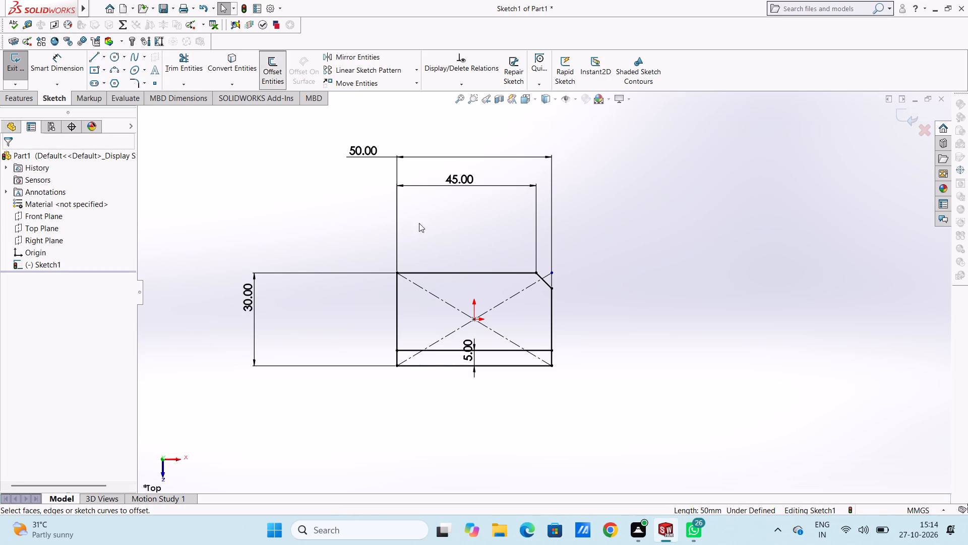
left_click(551, 318)
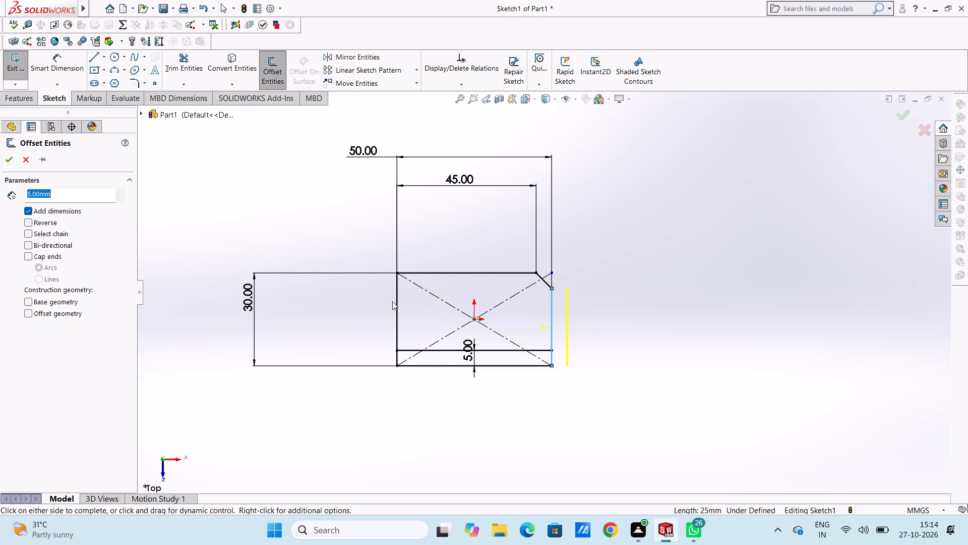
left_click(28, 222)
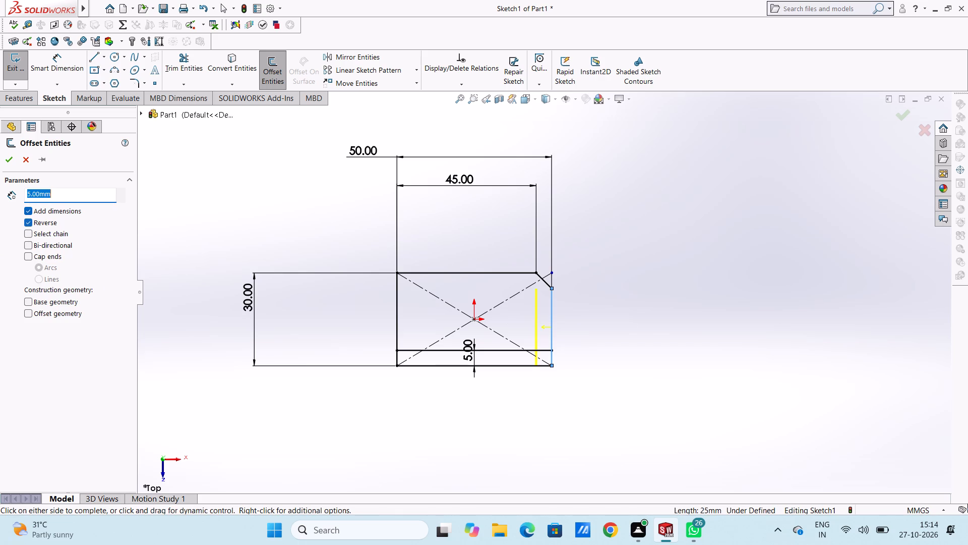
left_click(6, 160)
left_click(259, 208)
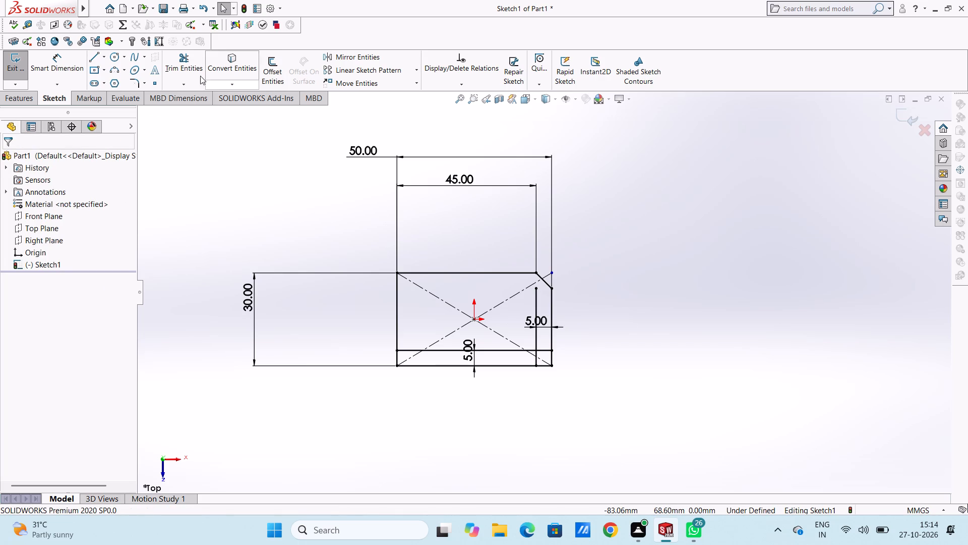
Draw a diagonal line across the lower-right corner, joining the horizontal offset's right end to the vertical offset's lower end.
left_click(97, 58)
scroll(537, 354, "down", 2)
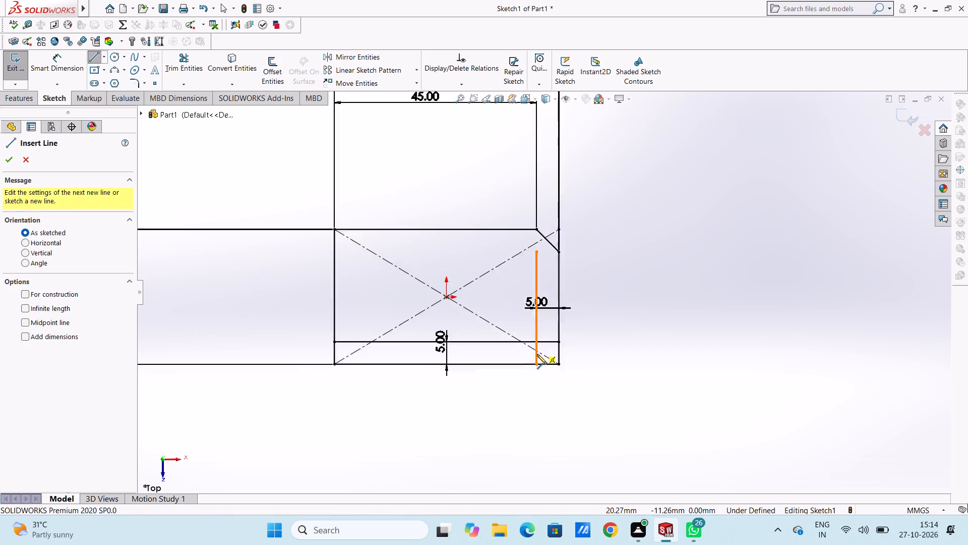
scroll(537, 354, "down", 2)
scroll(560, 296, "down", 3)
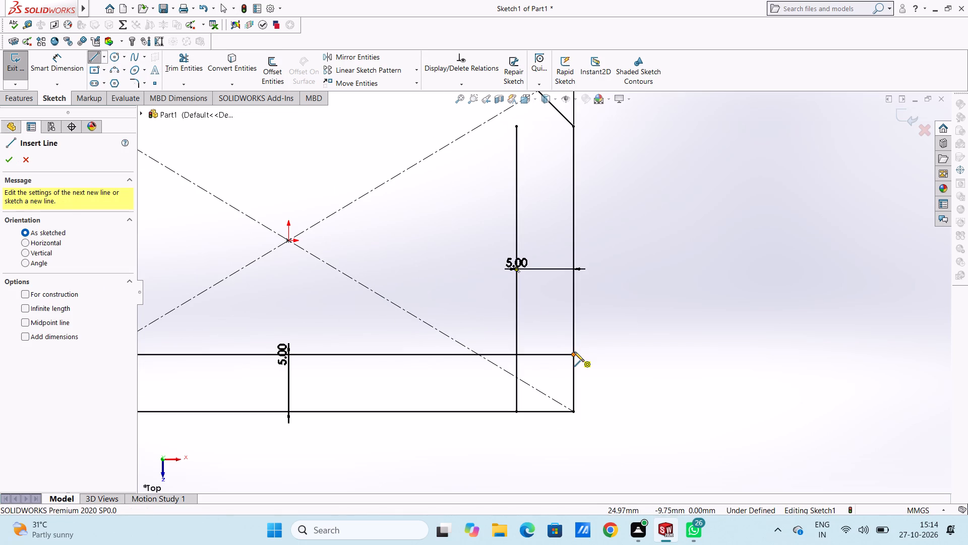
left_click(574, 355)
left_click(517, 411)
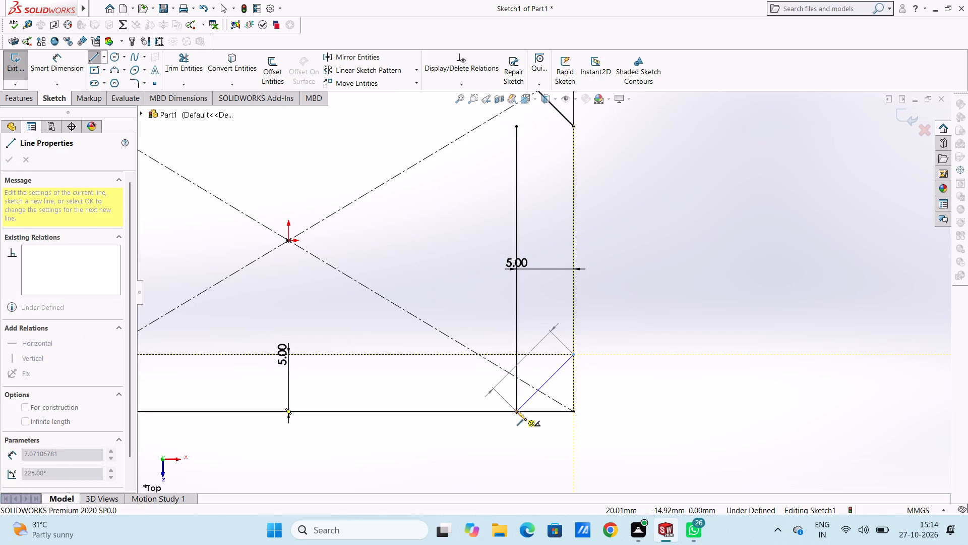
right_click(703, 308)
left_click(718, 318)
left_click(677, 356)
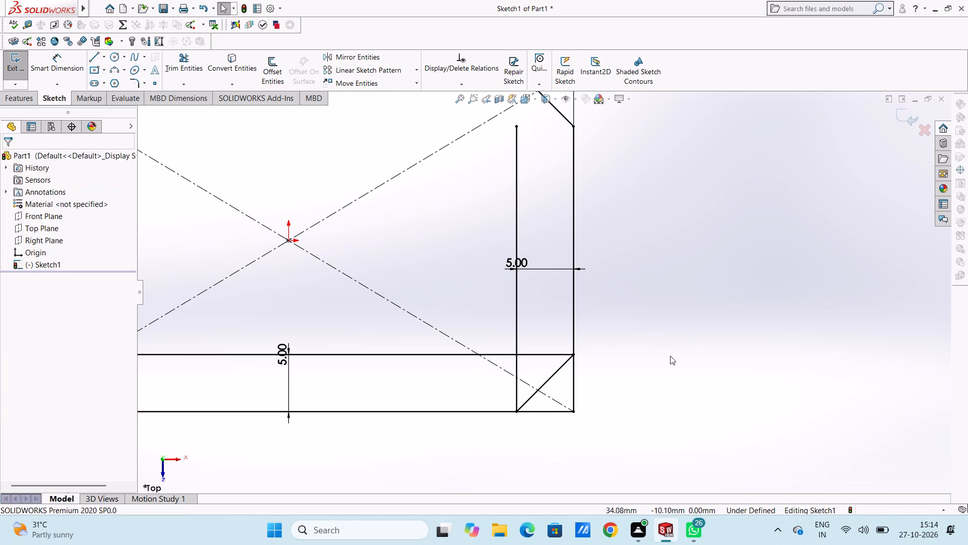
Trim away the vertical offset line and the horizontal offset line's middle and right portions using Trim to closest.
left_click(184, 65)
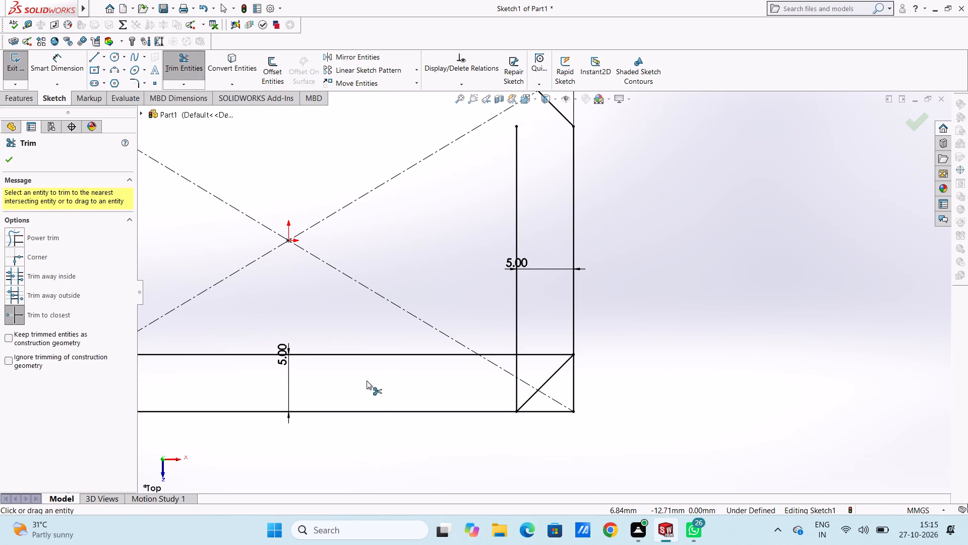
left_click(374, 355)
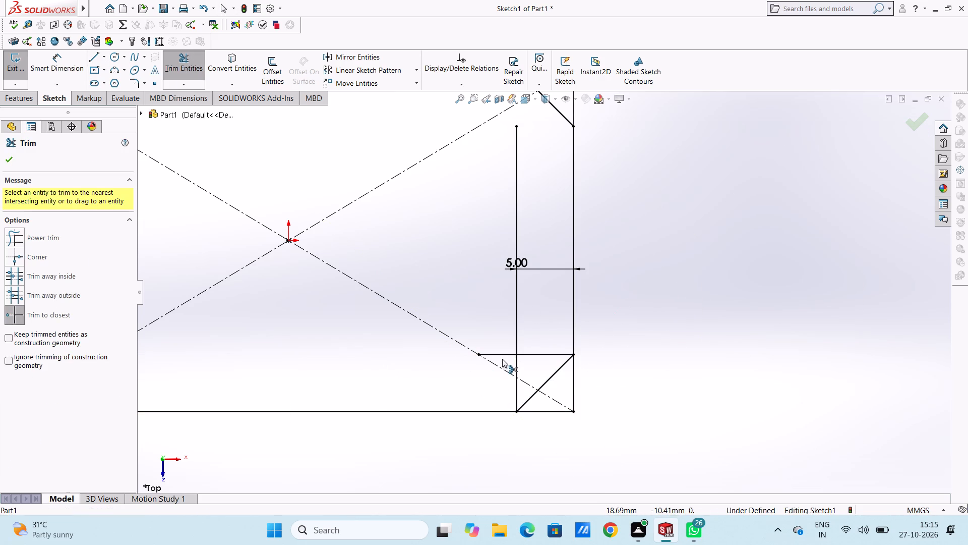
left_click(502, 356)
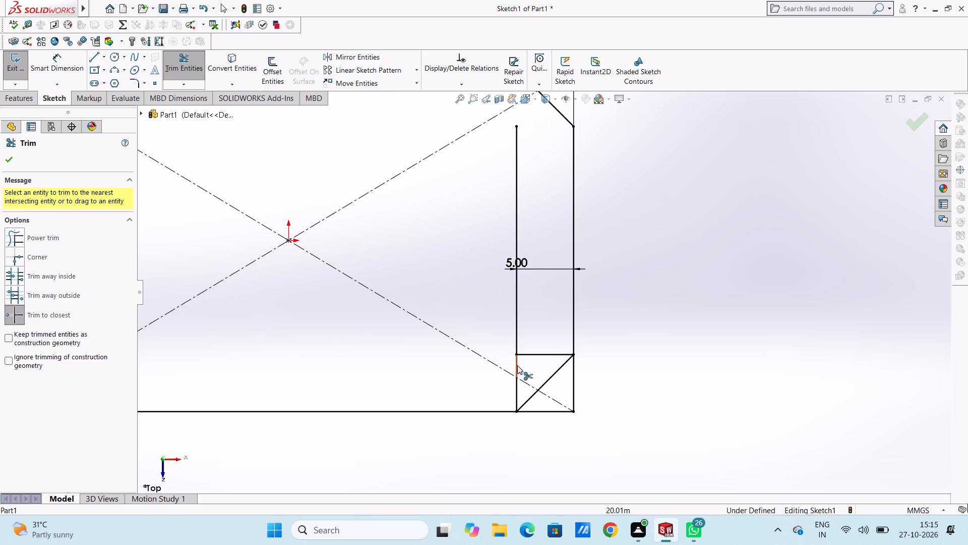
left_click(517, 365)
left_click(517, 339)
left_click(532, 356)
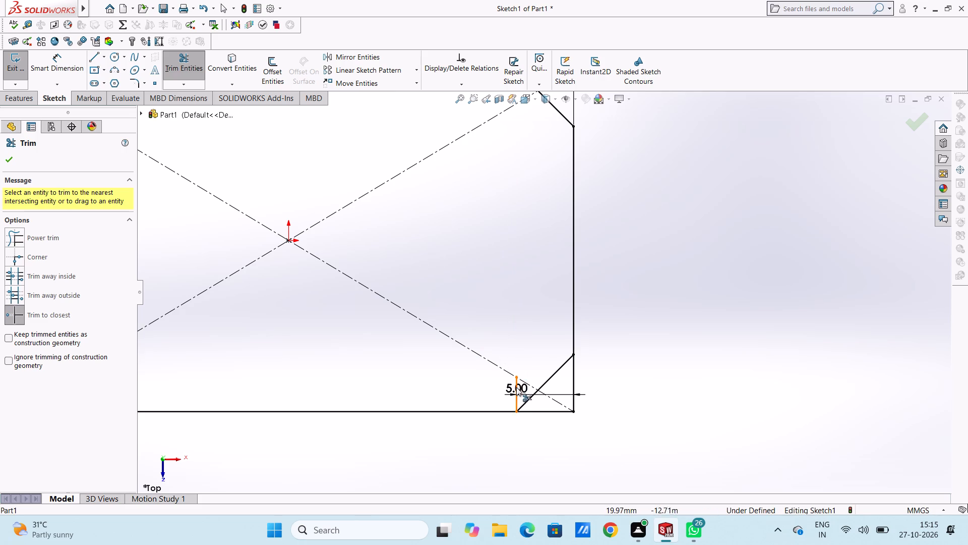
left_click(516, 393)
Trim the bottom and right edge segments beyond the new diagonal at the lower-right corner.
left_click(534, 411)
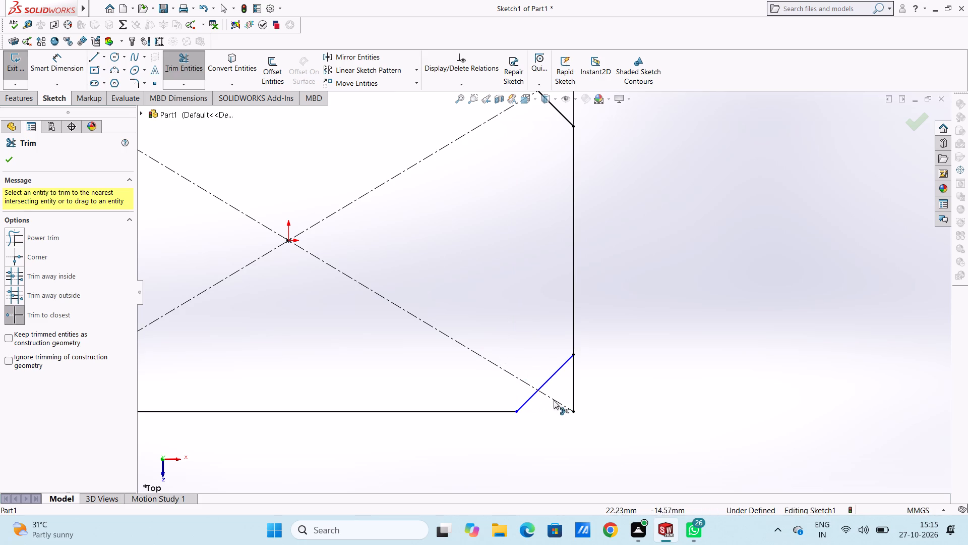
left_click(575, 390)
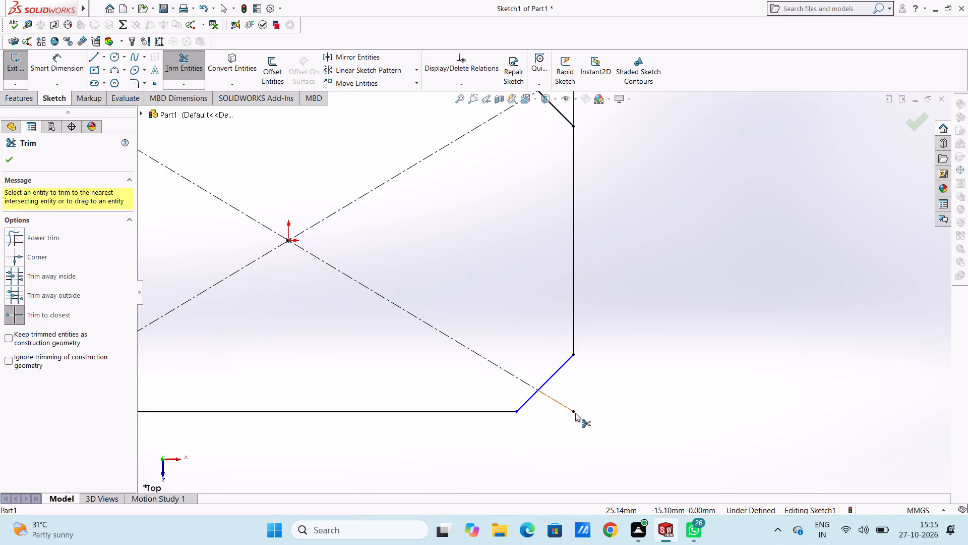
Trim the construction diagonals' ends that extend past the lower-right and upper-right corner cuts.
left_click(575, 412)
scroll(573, 407, "up", 8)
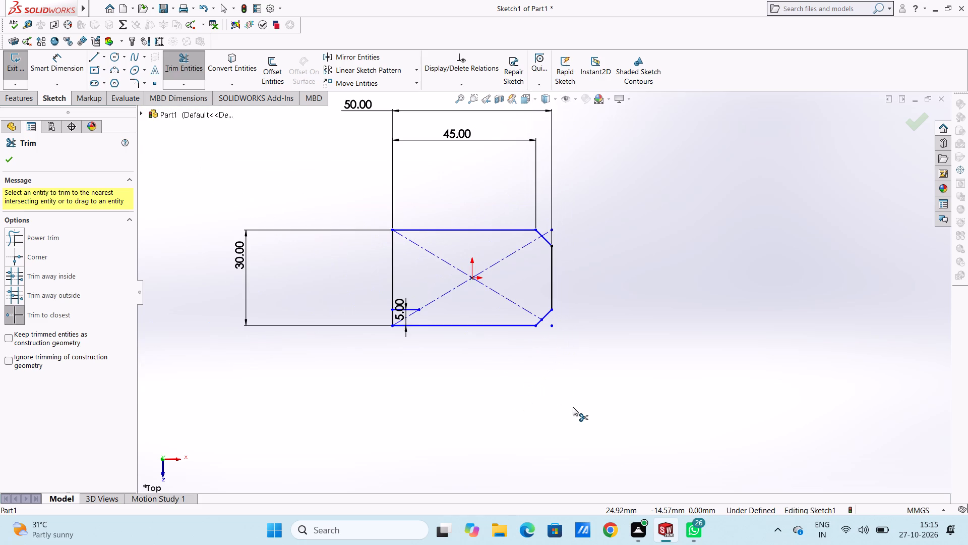
left_click(550, 229)
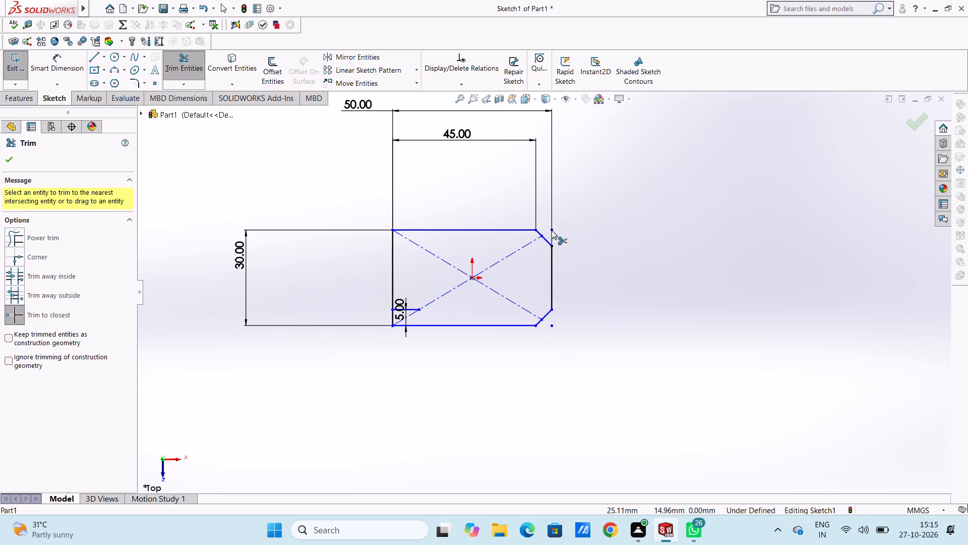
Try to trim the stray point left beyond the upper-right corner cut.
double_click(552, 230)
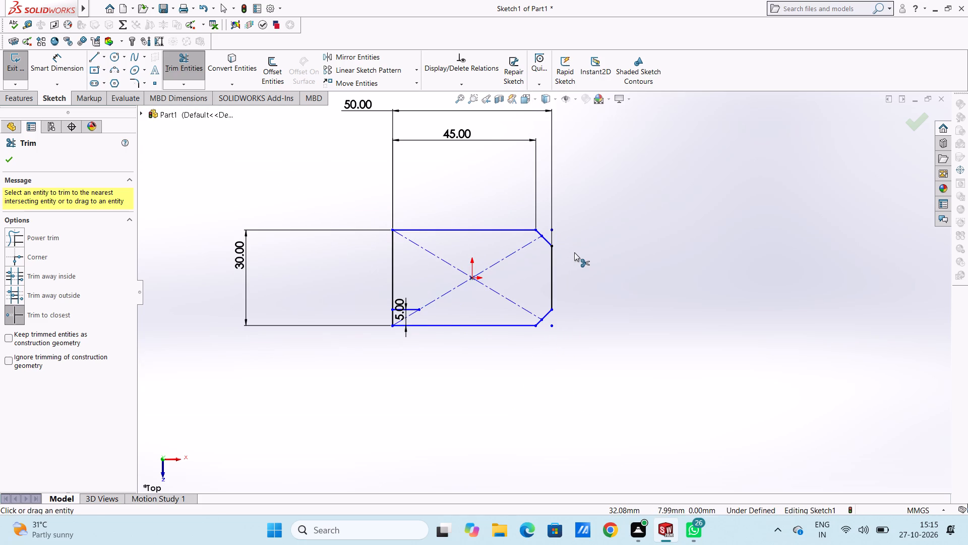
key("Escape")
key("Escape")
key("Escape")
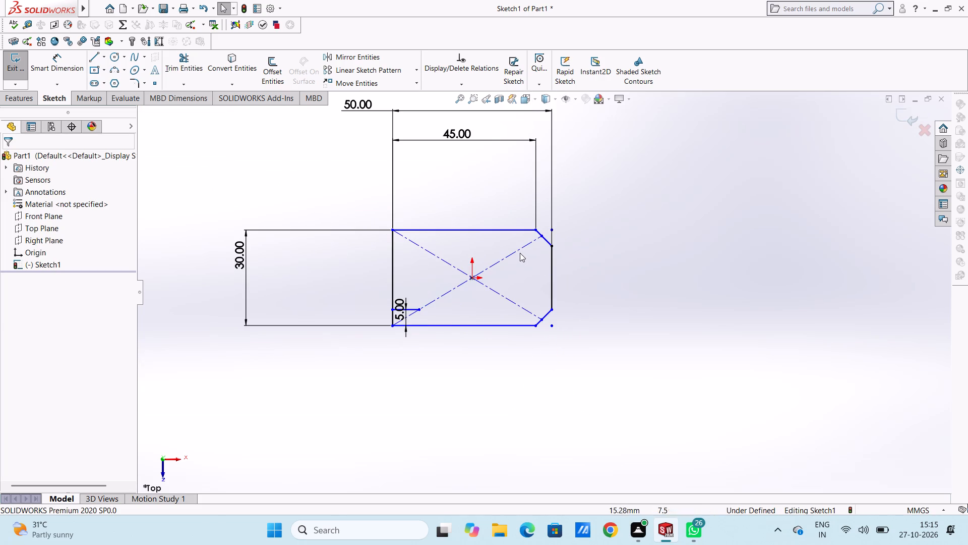
Delete both construction diagonals that cross at the origin.
left_click(517, 251)
right_click(717, 283)
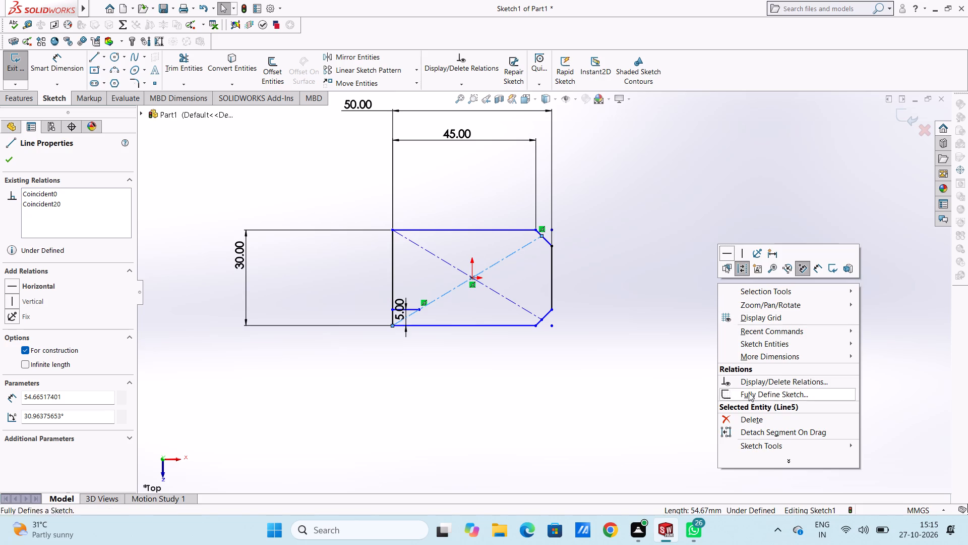
left_click(729, 418)
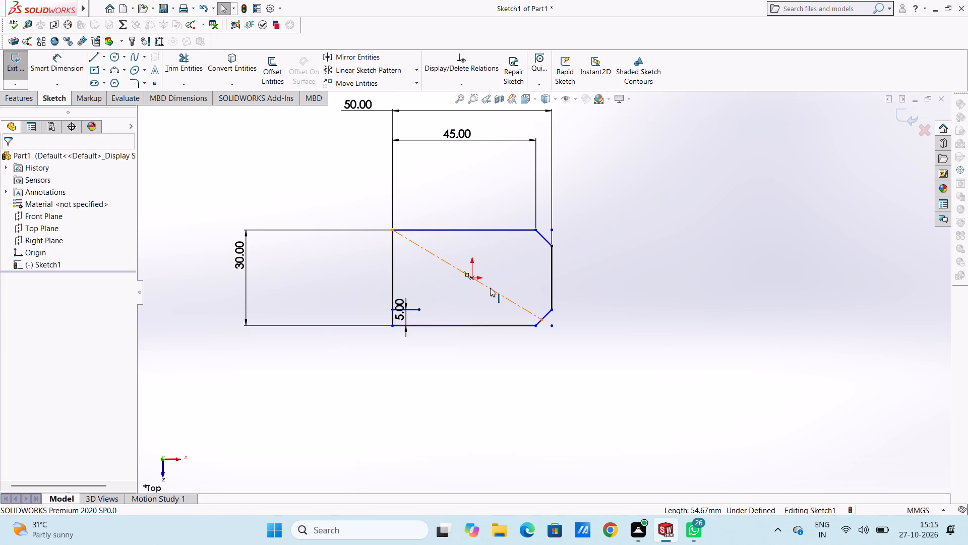
left_click(492, 292)
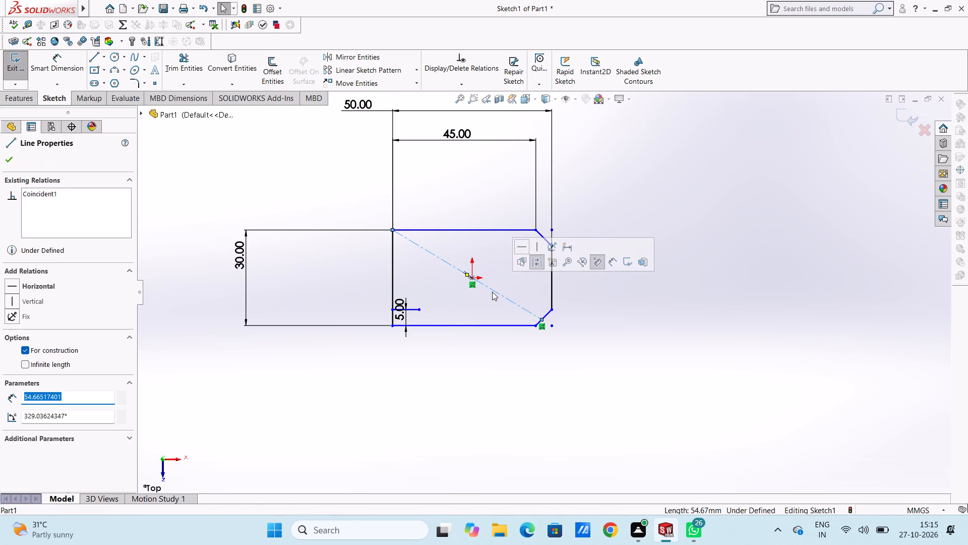
right_click(755, 196)
left_click(765, 331)
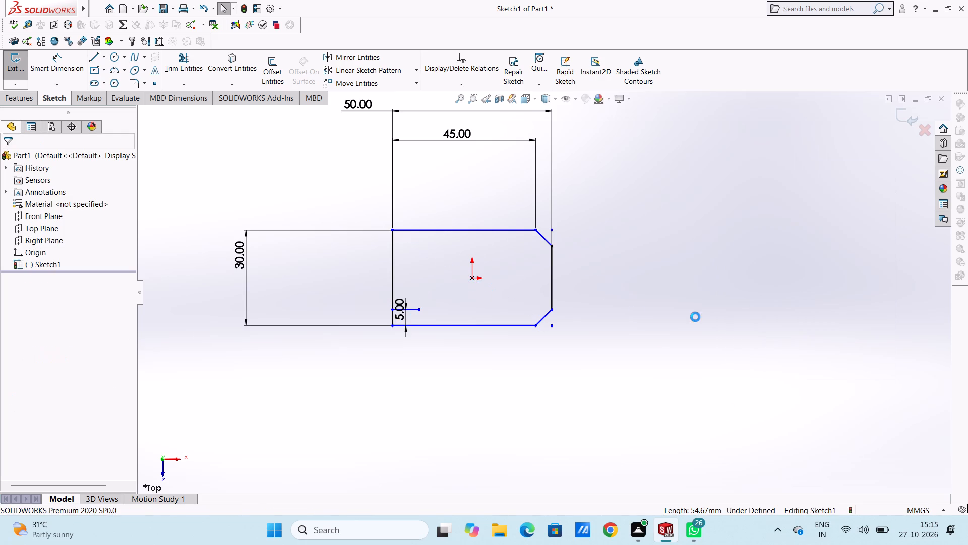
Delete the short horizontal offset line remaining near the rectangle's lower-left corner.
left_click(413, 311)
right_click(676, 265)
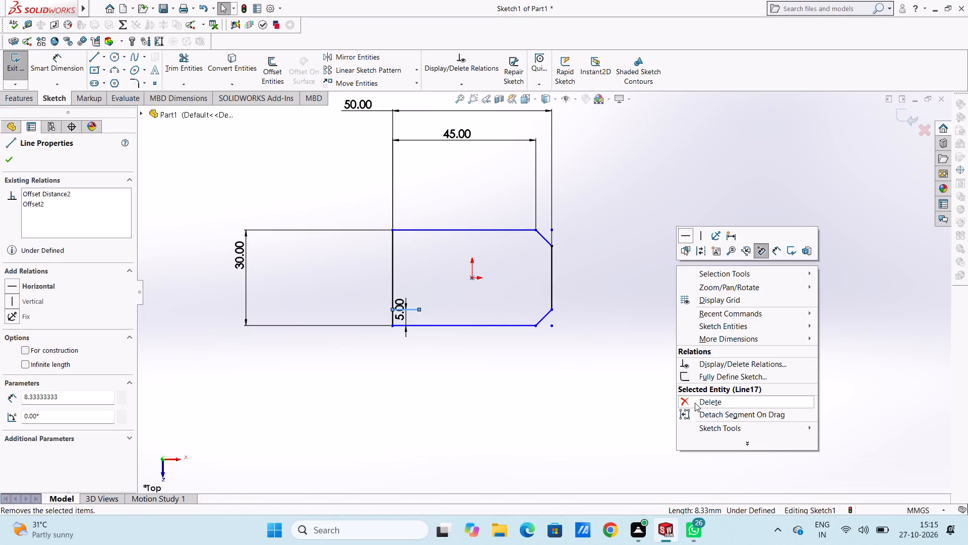
left_click(691, 404)
Merge the leftover point on the rectangle's left edge with the lower-left corner vertex.
scroll(535, 282, "down", 2)
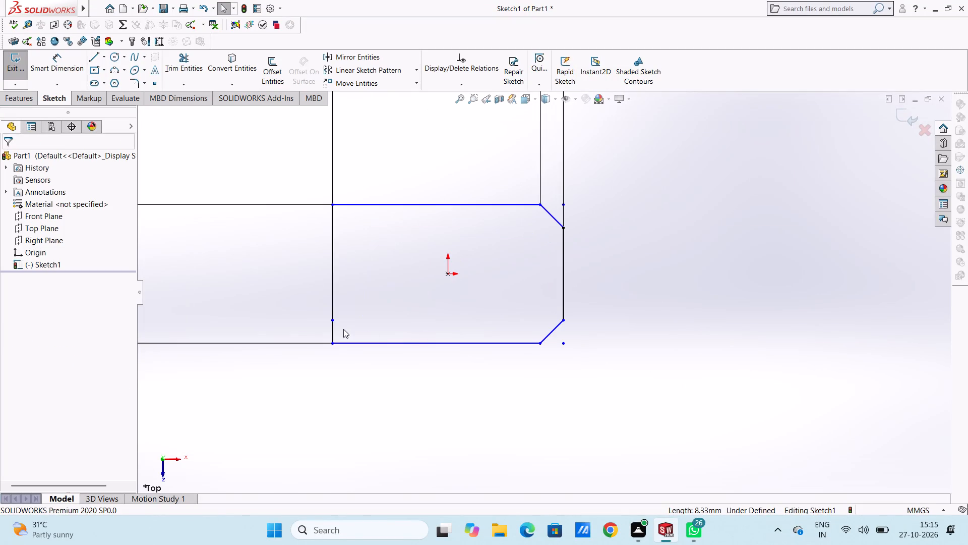
left_click_drag(335, 321, 335, 342)
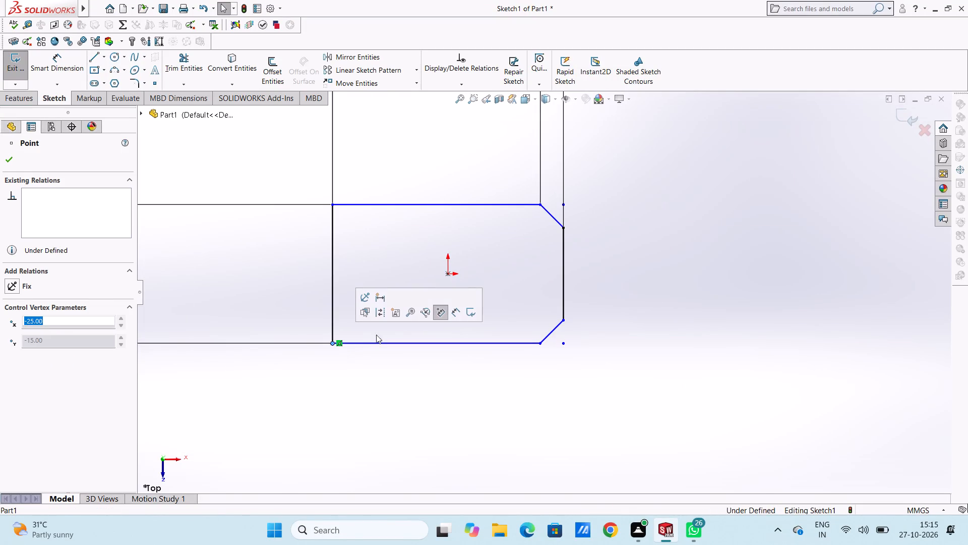
left_click(387, 266)
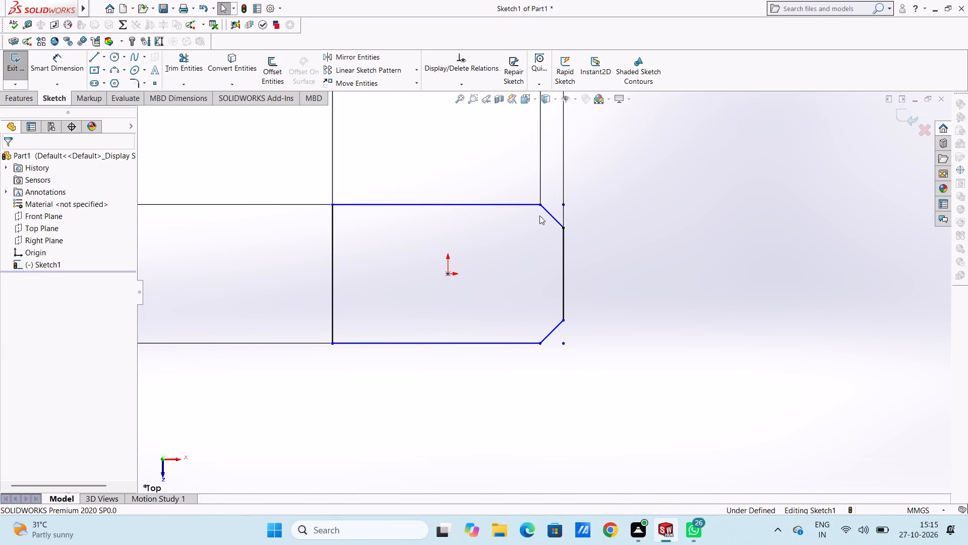
Add a Fix relation to the upper-right cut's endpoint on the top edge.
left_click(540, 206)
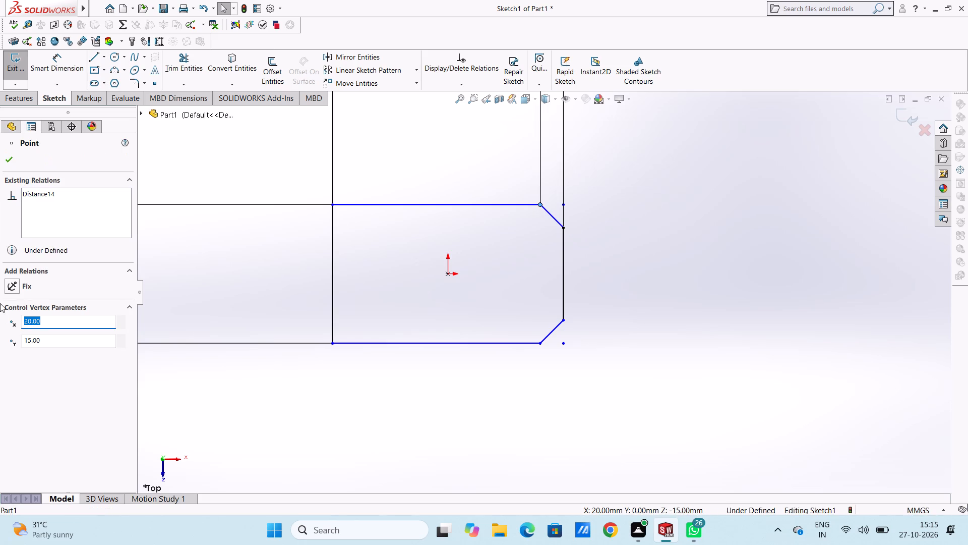
left_click(14, 283)
left_click(241, 239)
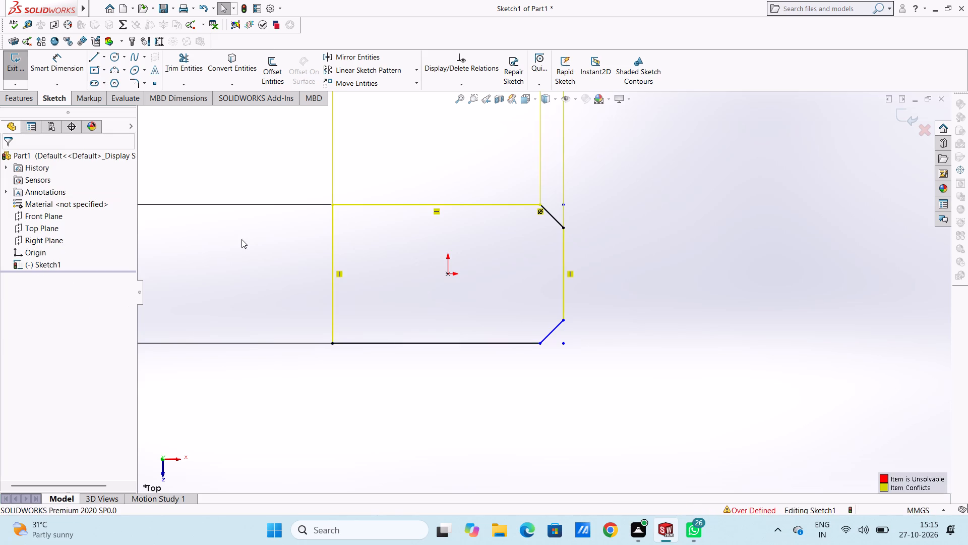
Delete the 45 mm dimension above the top edge.
scroll(360, 275, "up", 4)
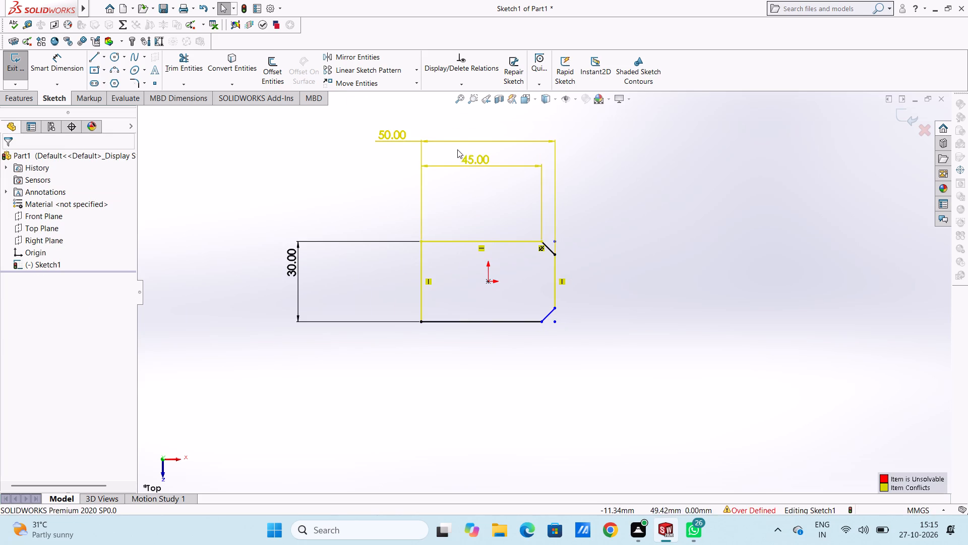
left_click(454, 162)
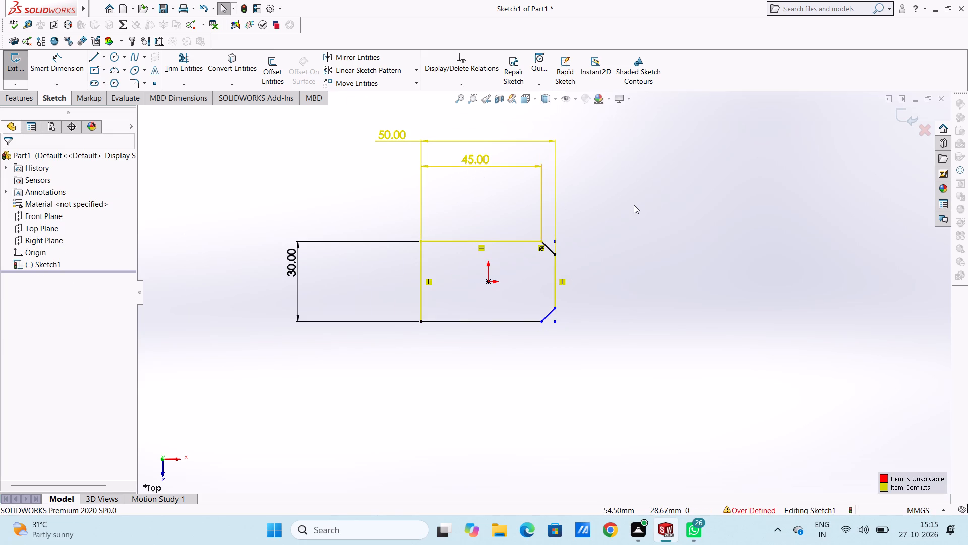
right_click(634, 205)
left_click(578, 216)
left_click(463, 160)
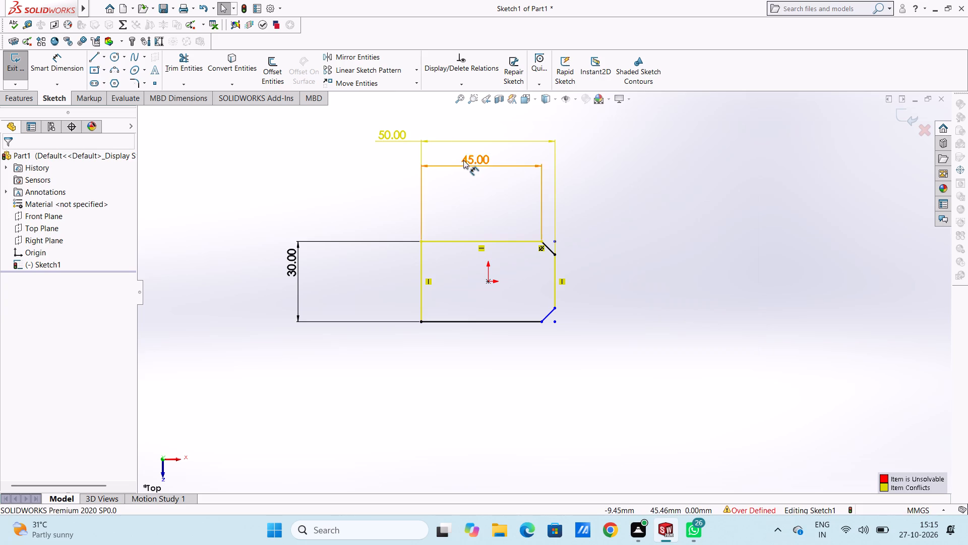
right_click(630, 191)
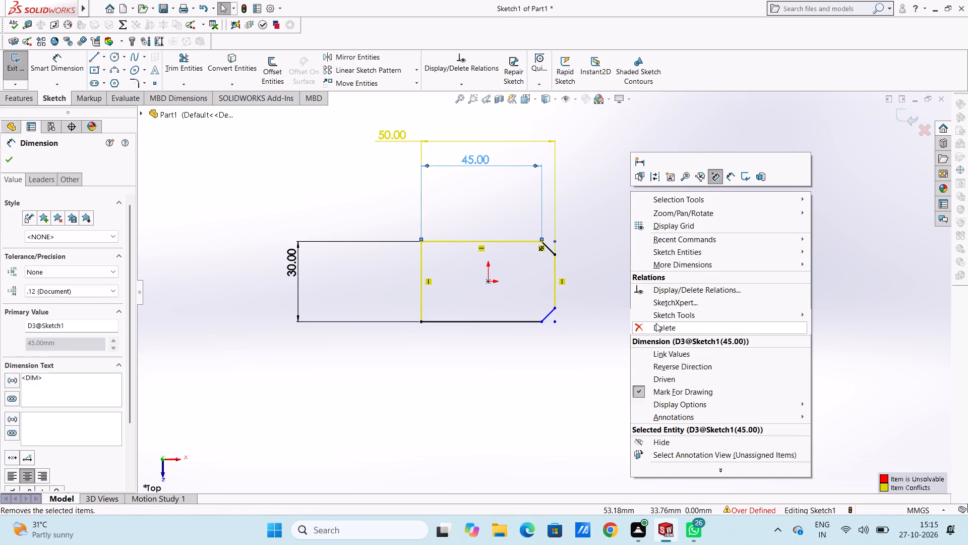
left_click(655, 324)
left_click(606, 266)
Add Fix relations to both endpoints of the lower-right corner cut.
scroll(572, 317, "down", 3)
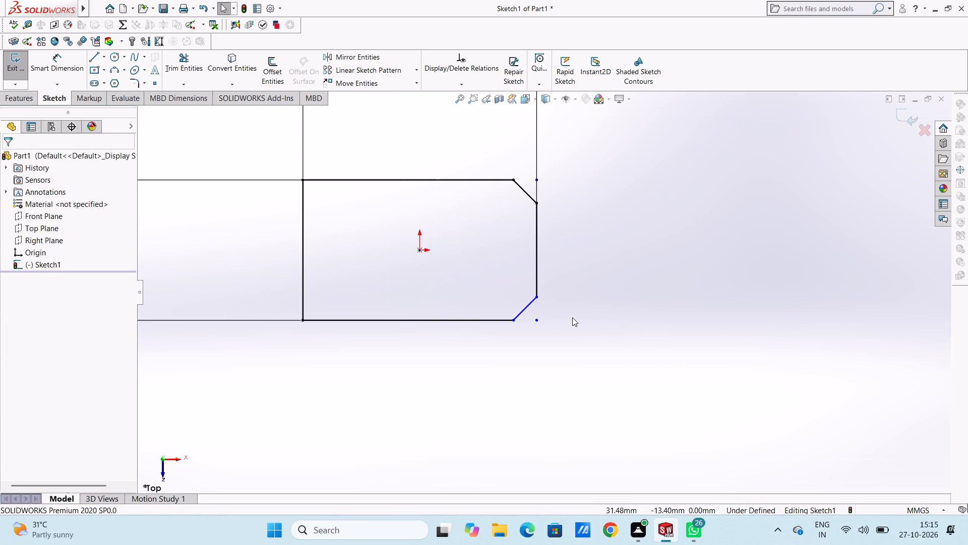
left_click(539, 298)
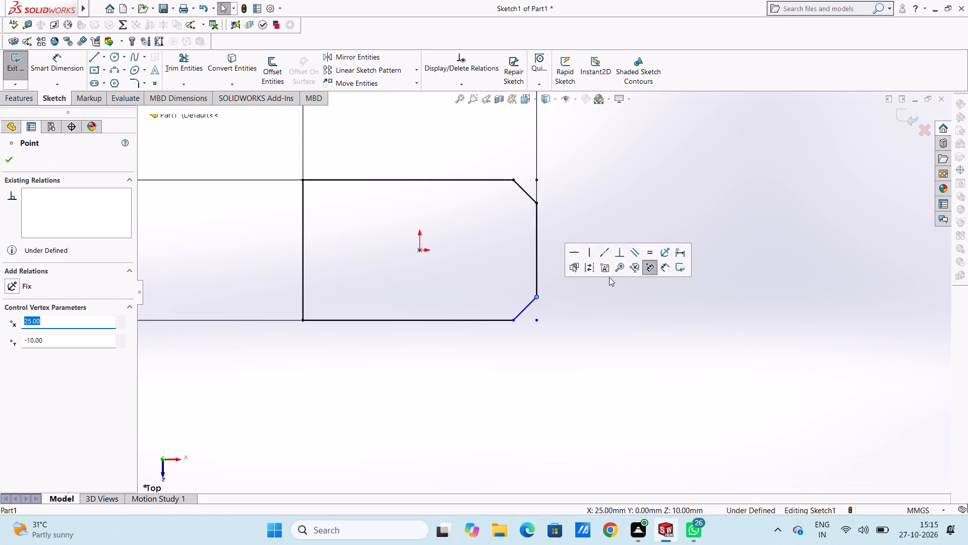
left_click(12, 285)
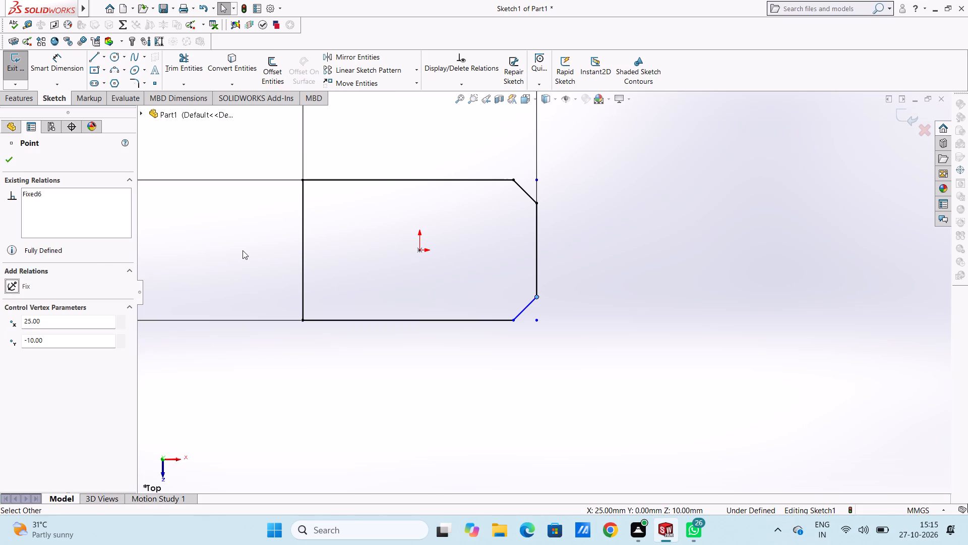
left_click(243, 250)
scroll(344, 301, "up", 4)
scroll(468, 307, "down", 4)
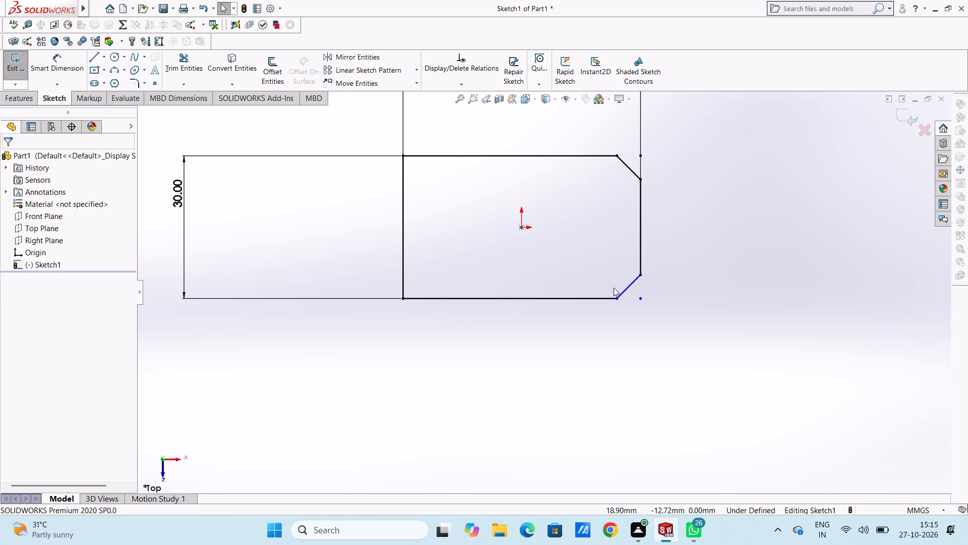
left_click(618, 301)
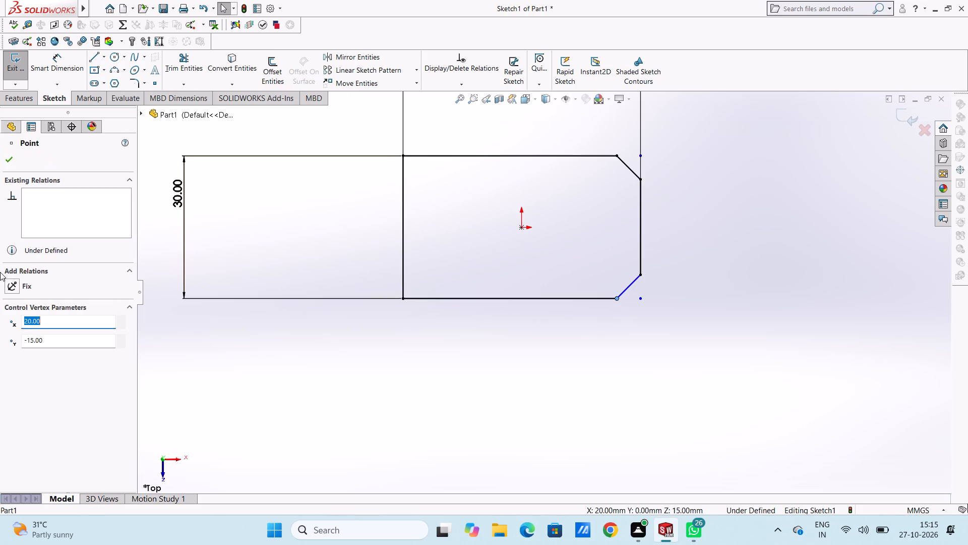
left_click(14, 282)
left_click(260, 228)
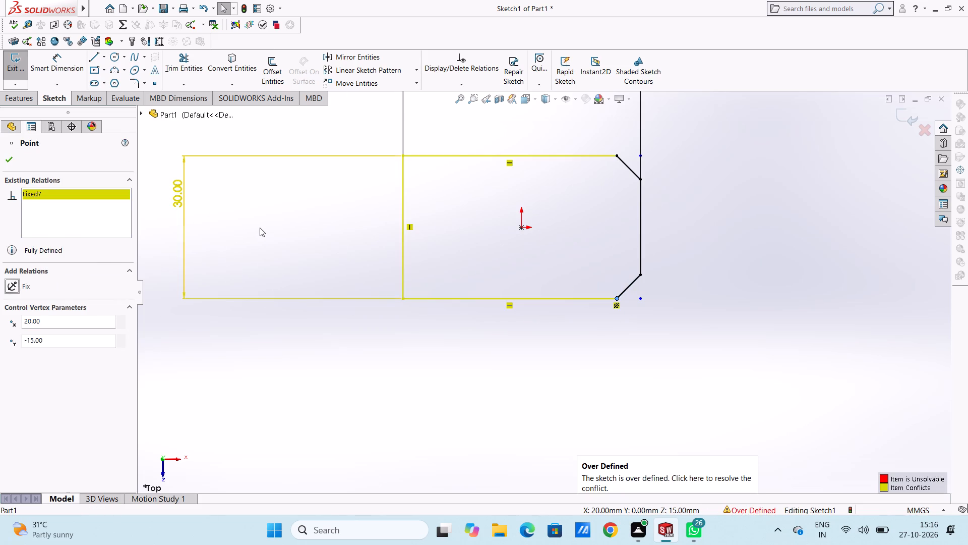
Delete the 30 mm height dimension beside the profile.
scroll(261, 228, "up", 4)
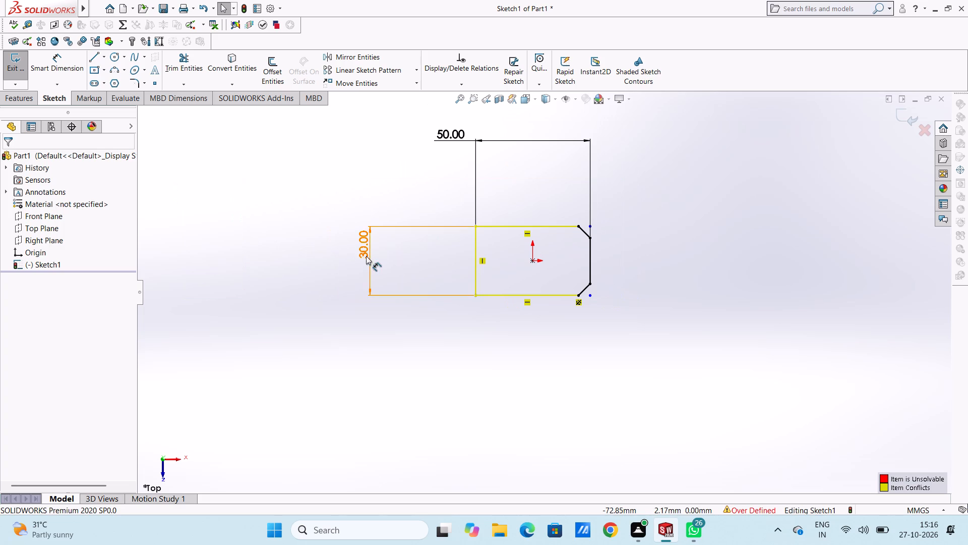
left_click(367, 256)
right_click(367, 179)
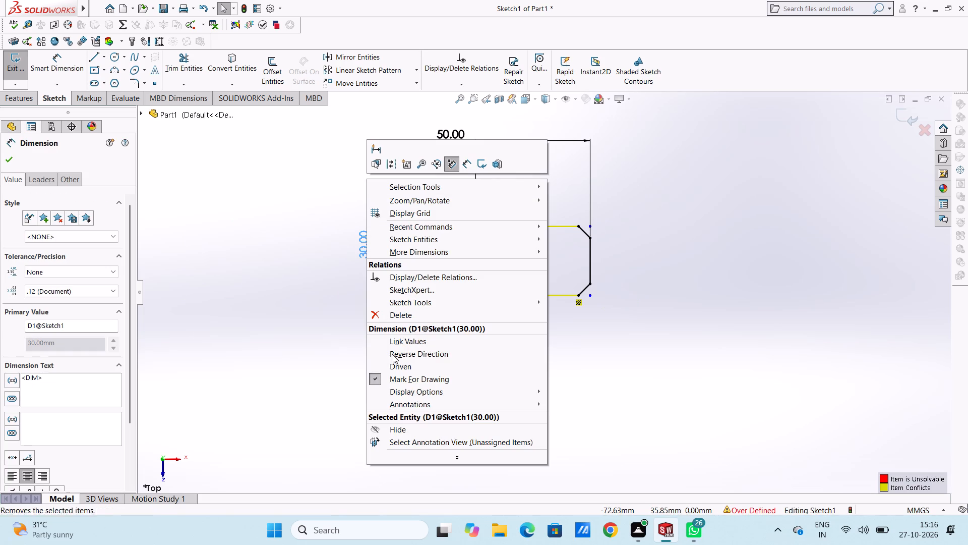
left_click(393, 315)
left_click(330, 291)
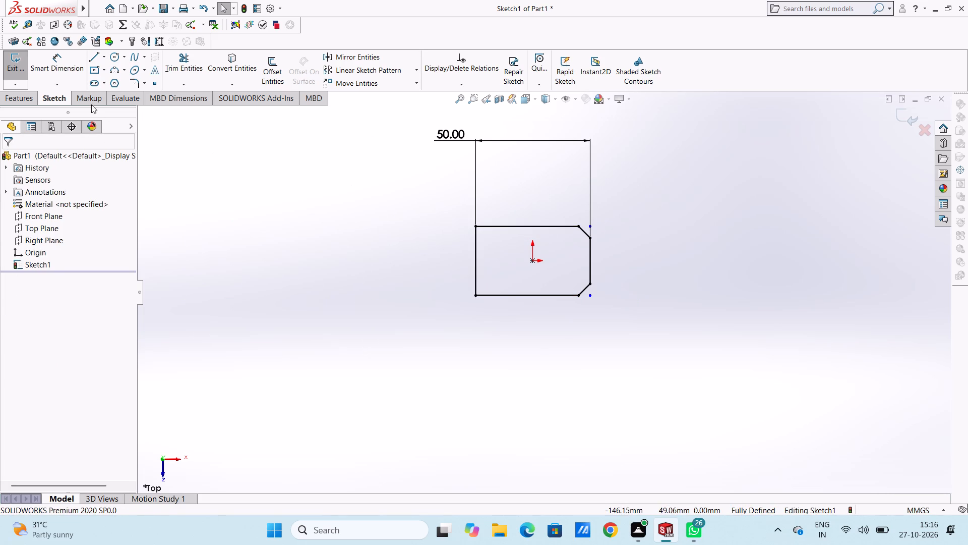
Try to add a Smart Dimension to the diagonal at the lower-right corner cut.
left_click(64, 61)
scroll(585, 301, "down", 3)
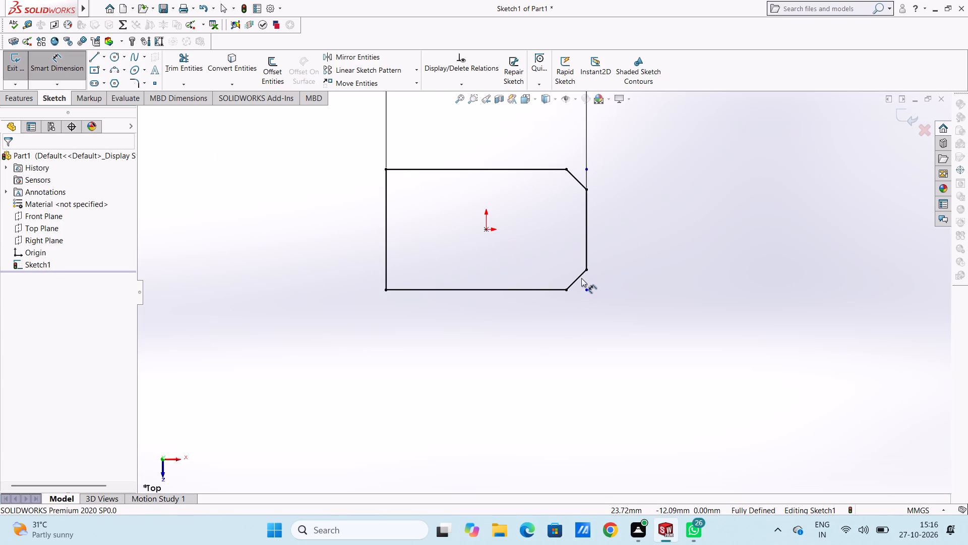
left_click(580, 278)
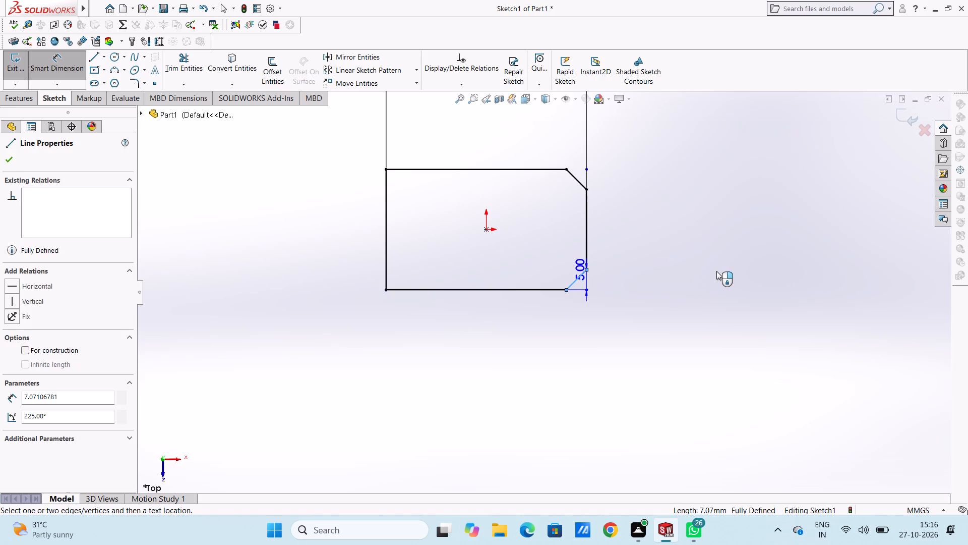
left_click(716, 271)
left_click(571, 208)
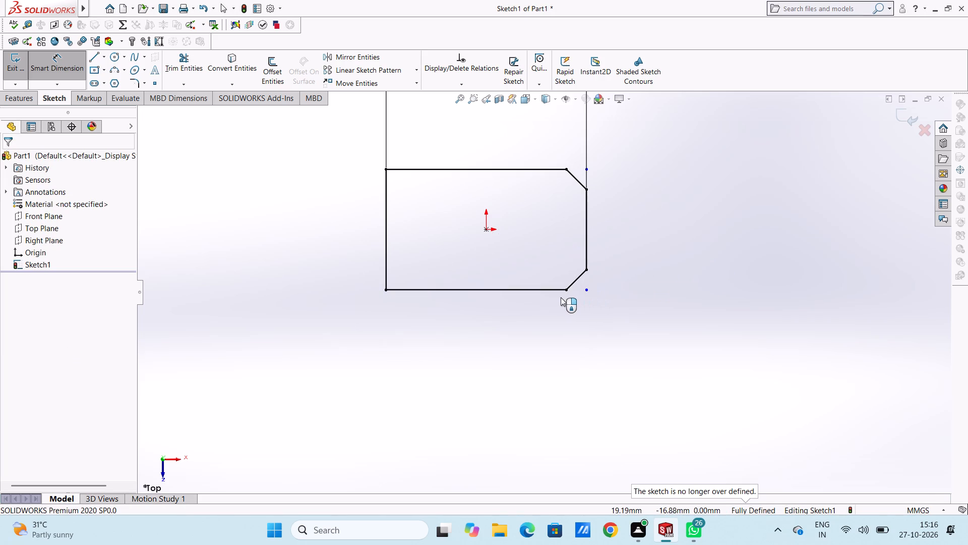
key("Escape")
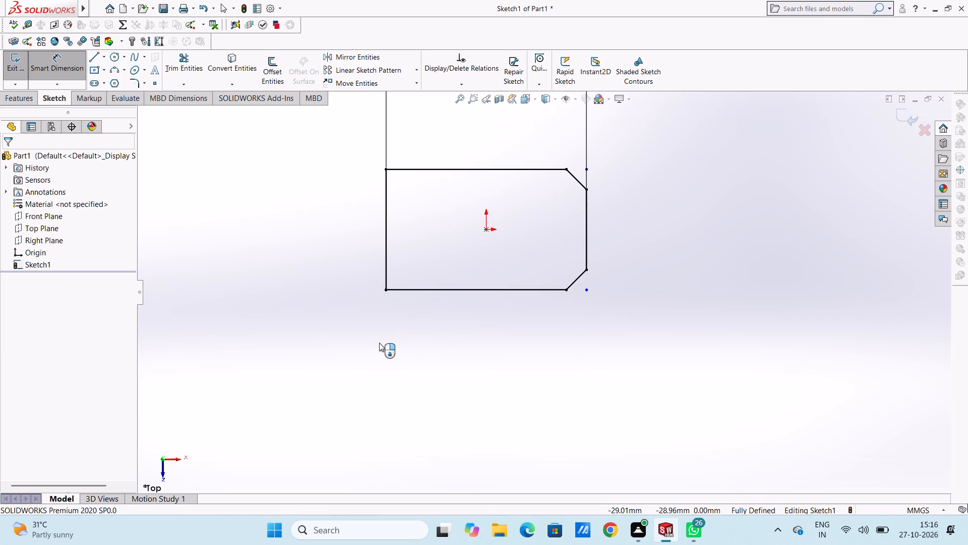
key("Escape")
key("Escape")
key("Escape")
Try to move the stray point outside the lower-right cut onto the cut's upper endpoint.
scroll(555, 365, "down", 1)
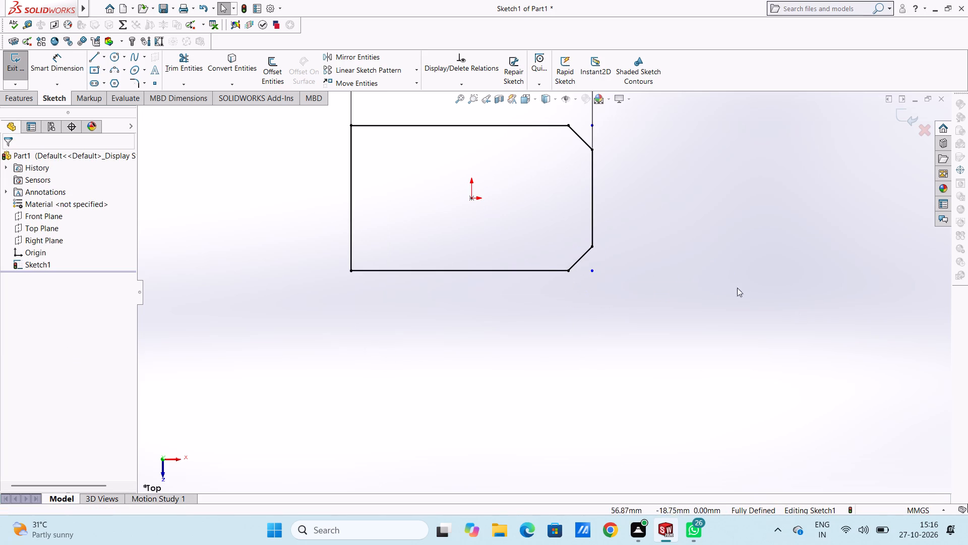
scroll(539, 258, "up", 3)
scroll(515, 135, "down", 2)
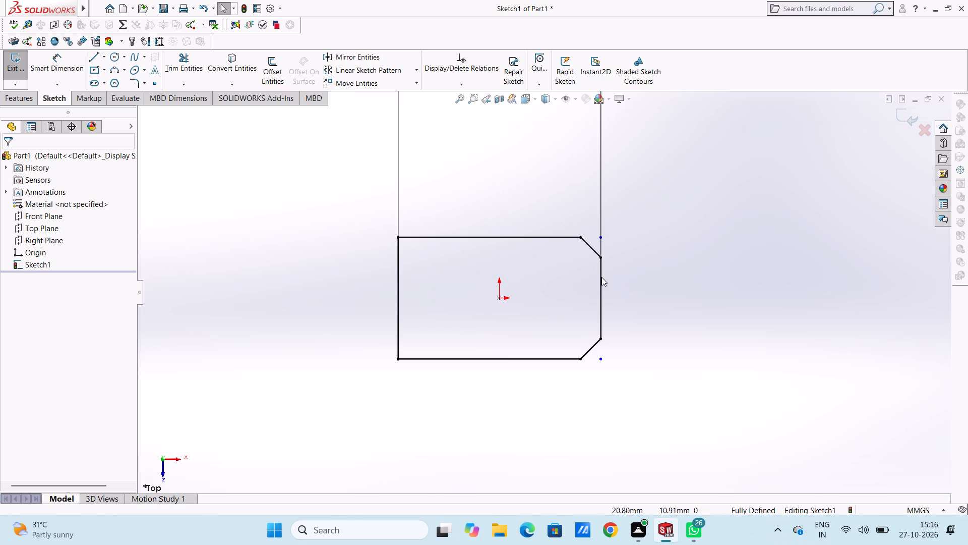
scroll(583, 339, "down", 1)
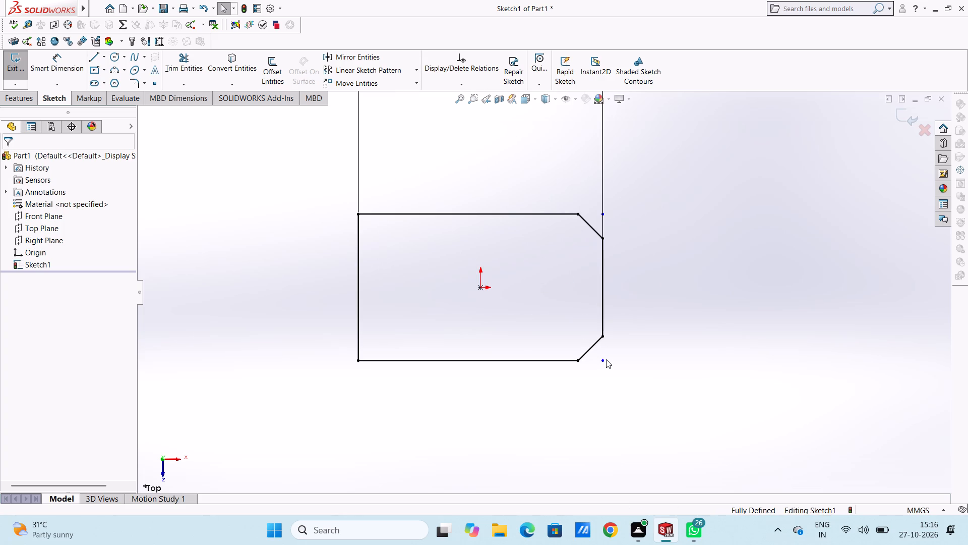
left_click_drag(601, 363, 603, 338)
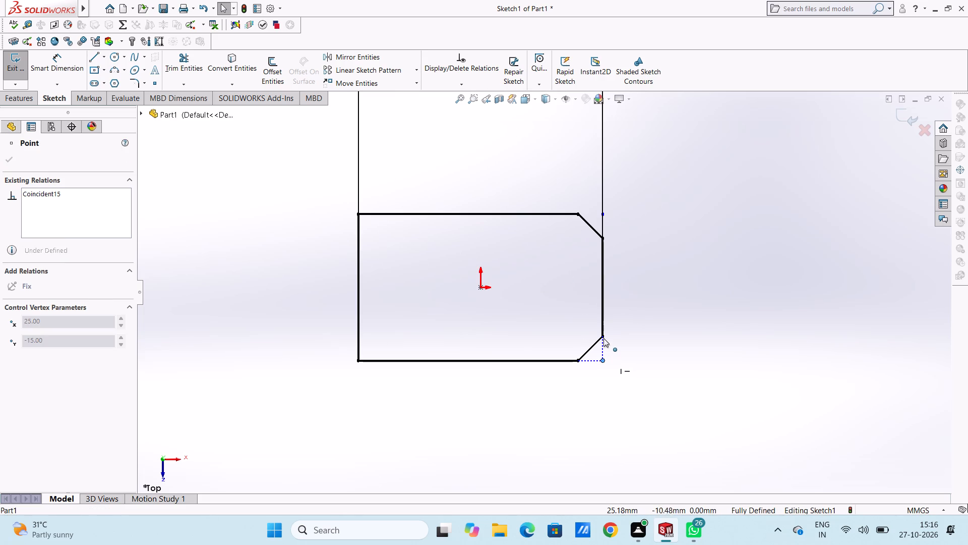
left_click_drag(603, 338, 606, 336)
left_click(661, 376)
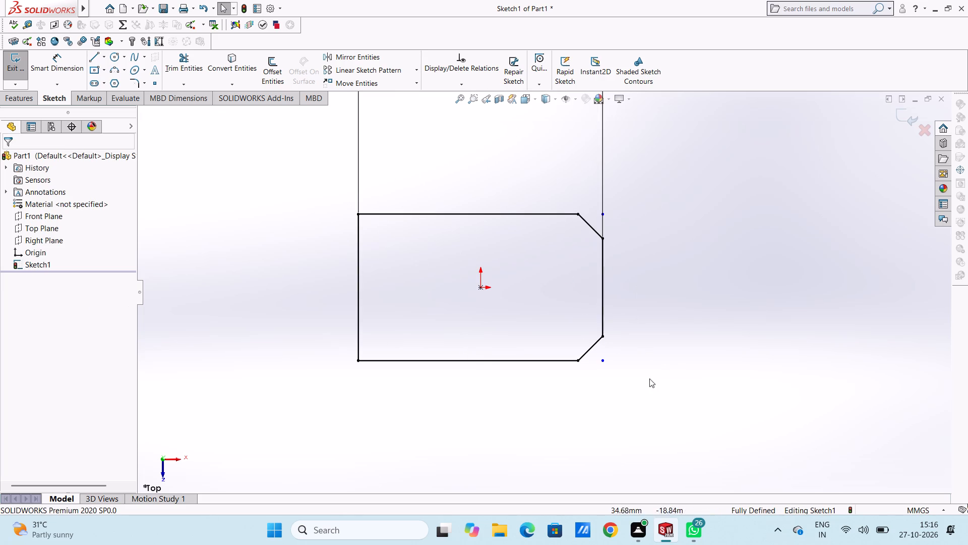
Move the stray points outside the lower-right and upper-right cuts onto the cuts' endpoints on the profile's bottom and top edges.
left_click_drag(603, 361, 588, 363)
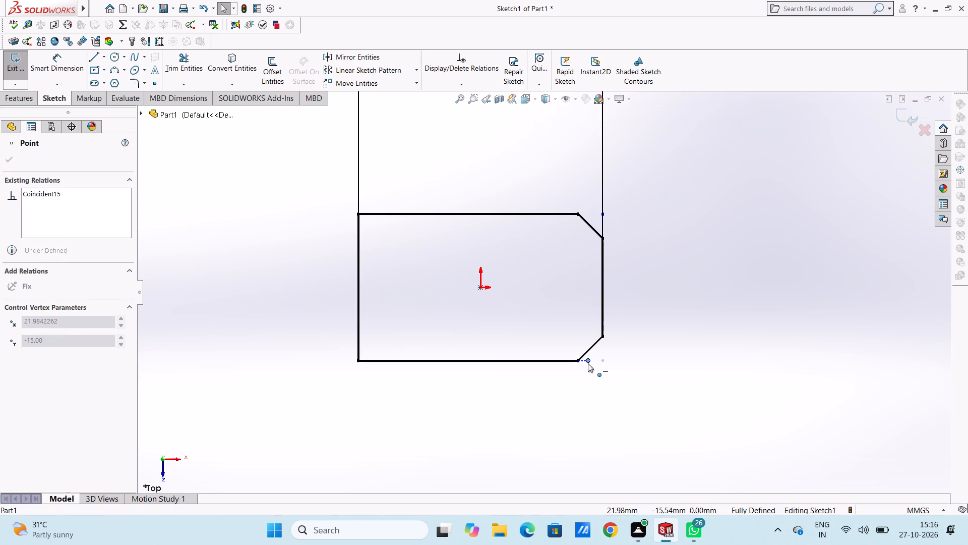
left_click_drag(588, 363, 579, 364)
left_click(655, 383)
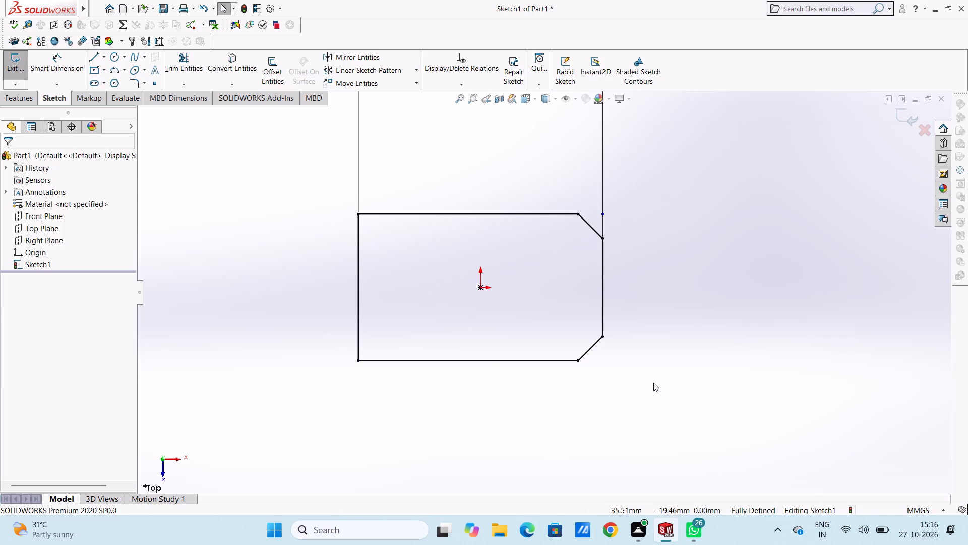
left_click_drag(603, 215, 593, 215)
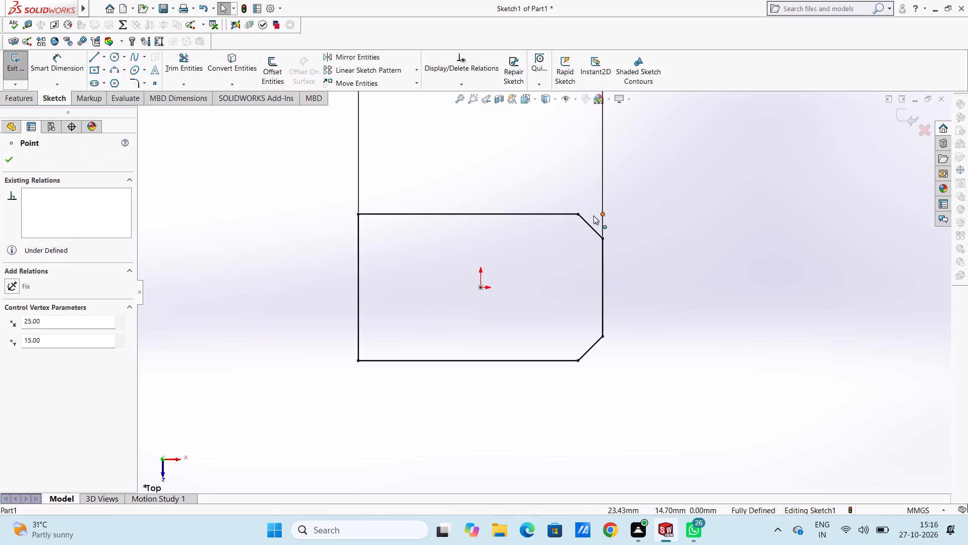
left_click_drag(593, 215, 581, 214)
left_click(674, 302)
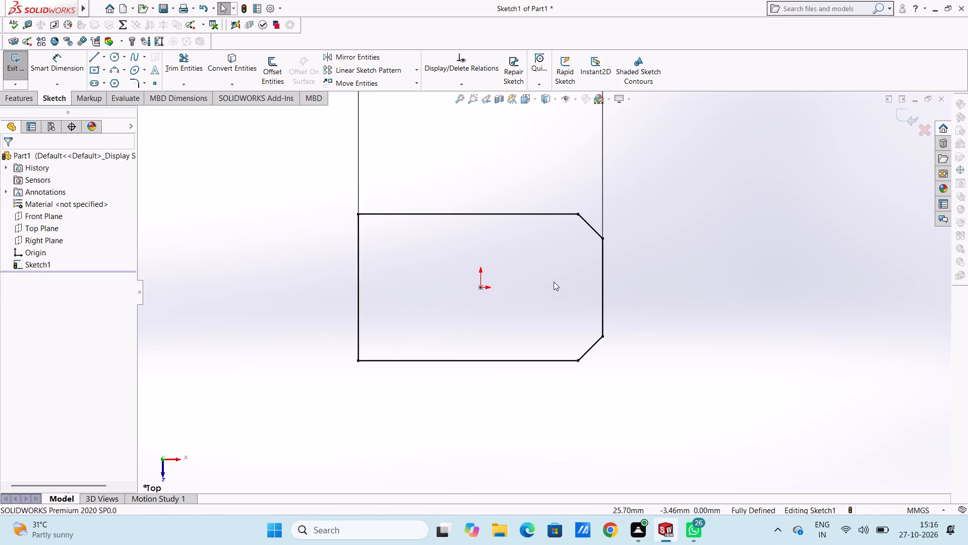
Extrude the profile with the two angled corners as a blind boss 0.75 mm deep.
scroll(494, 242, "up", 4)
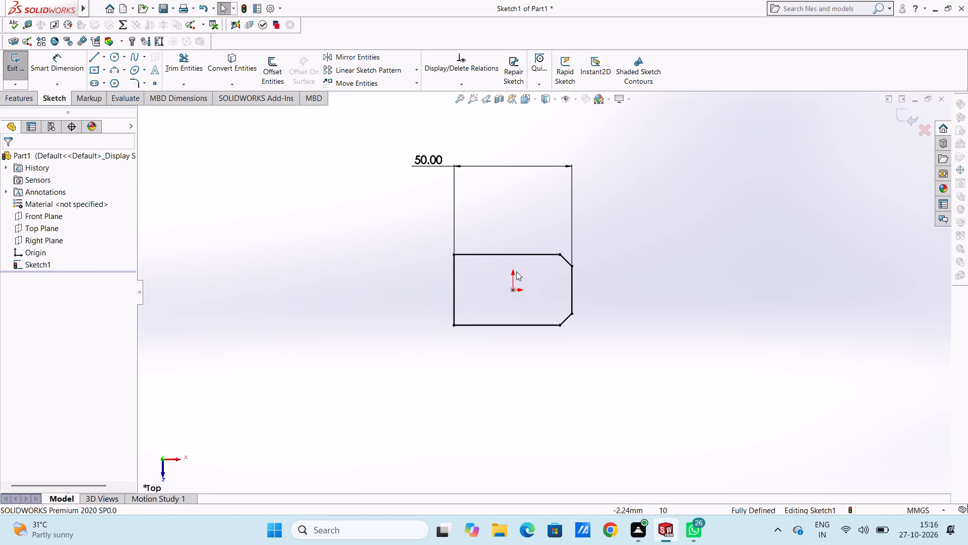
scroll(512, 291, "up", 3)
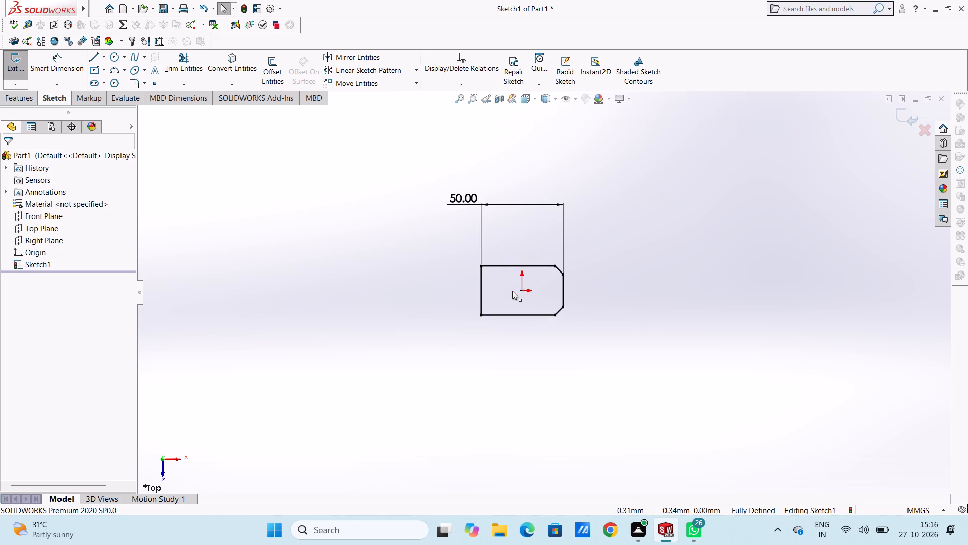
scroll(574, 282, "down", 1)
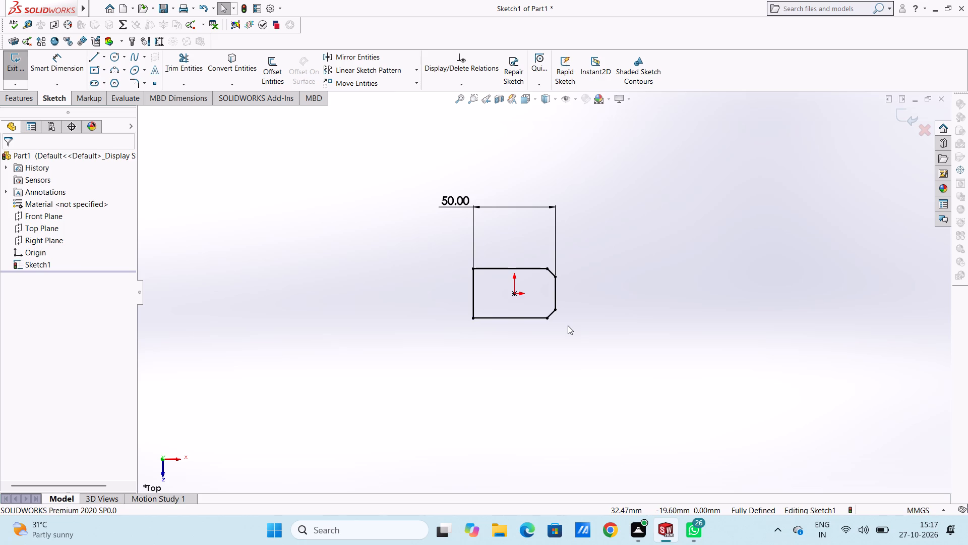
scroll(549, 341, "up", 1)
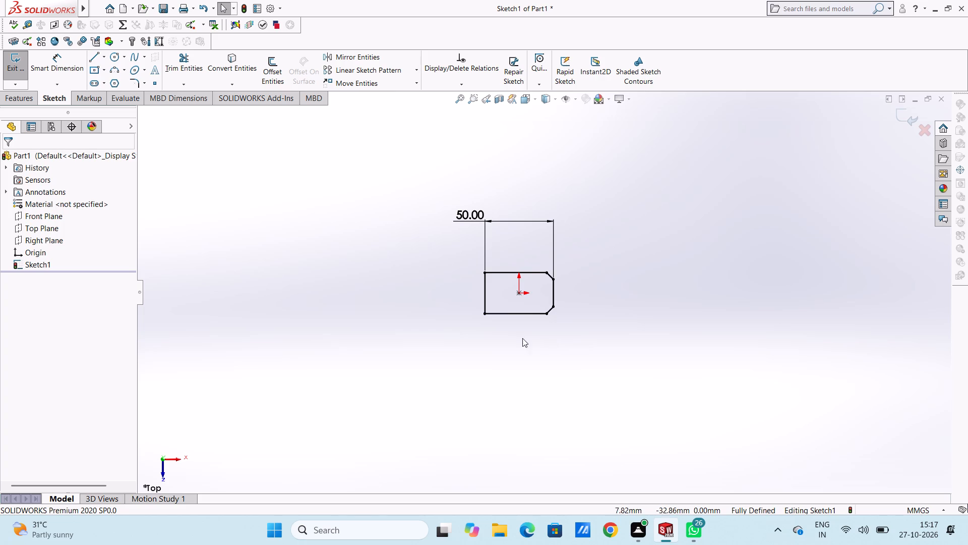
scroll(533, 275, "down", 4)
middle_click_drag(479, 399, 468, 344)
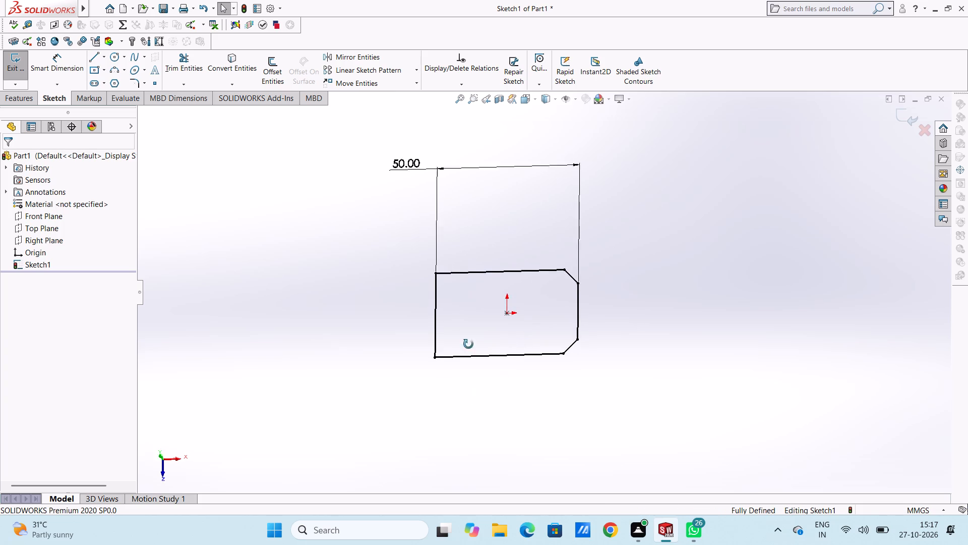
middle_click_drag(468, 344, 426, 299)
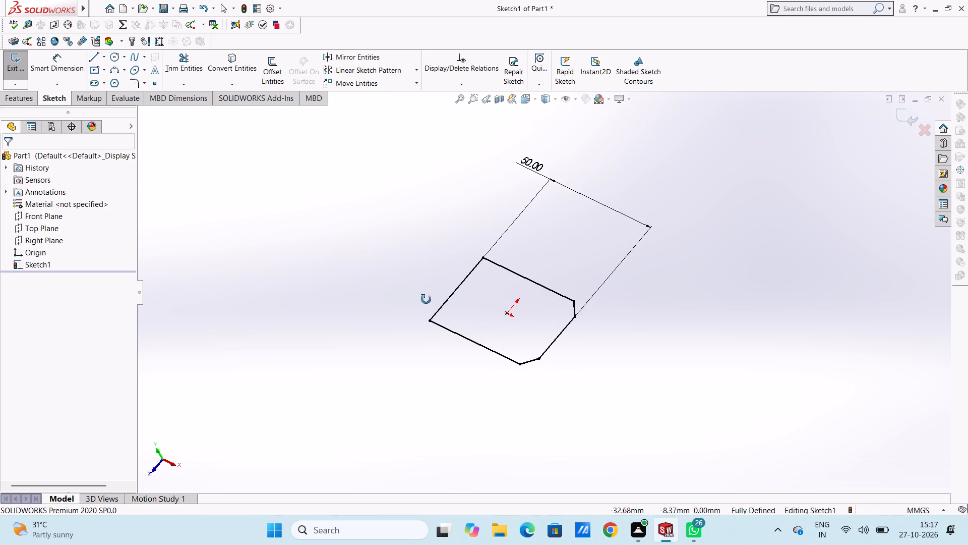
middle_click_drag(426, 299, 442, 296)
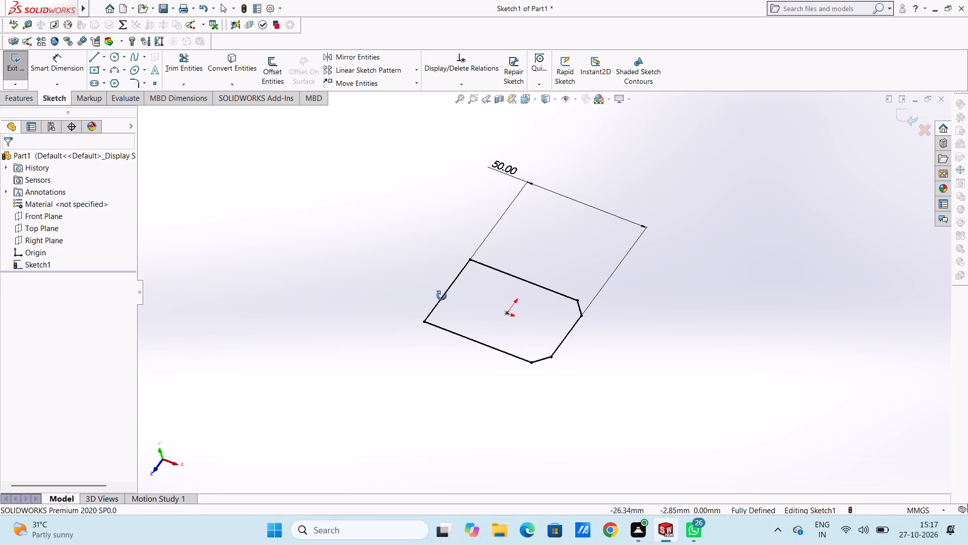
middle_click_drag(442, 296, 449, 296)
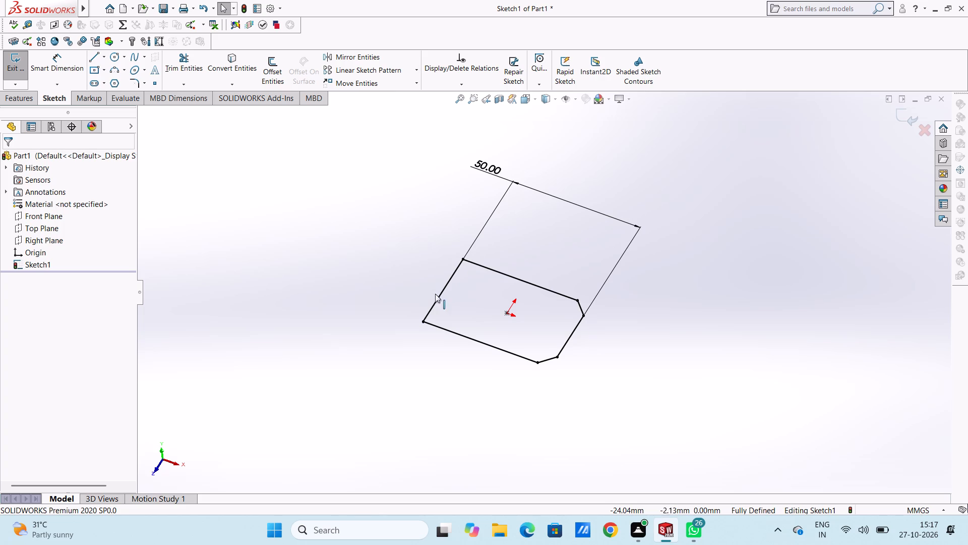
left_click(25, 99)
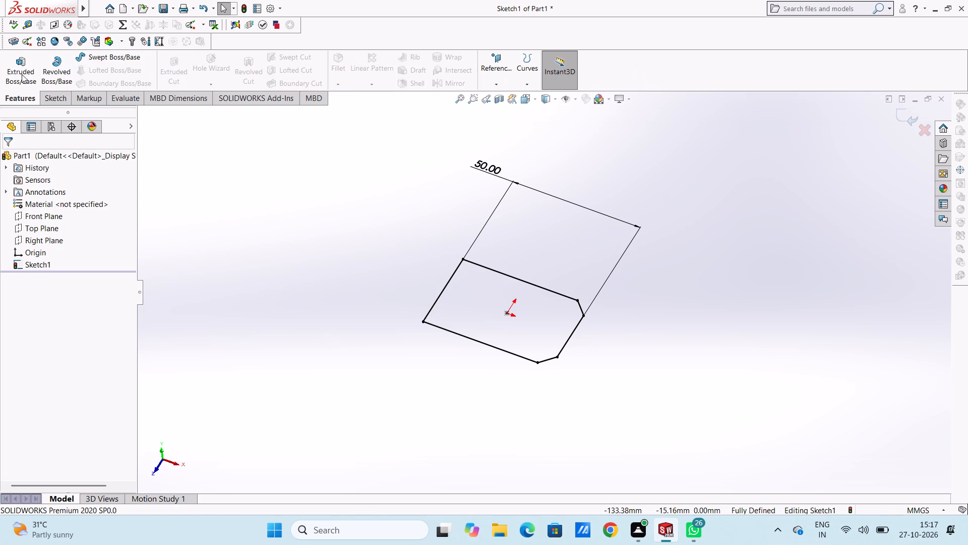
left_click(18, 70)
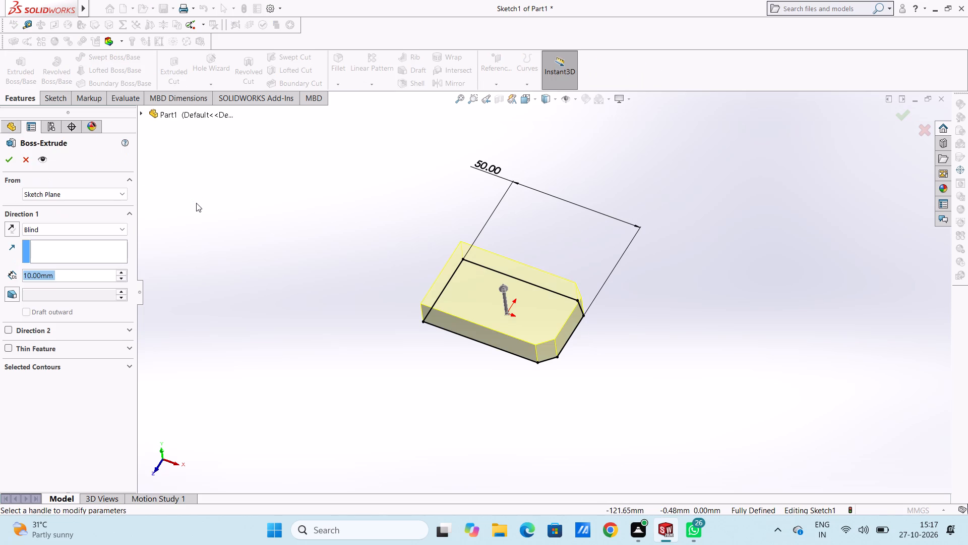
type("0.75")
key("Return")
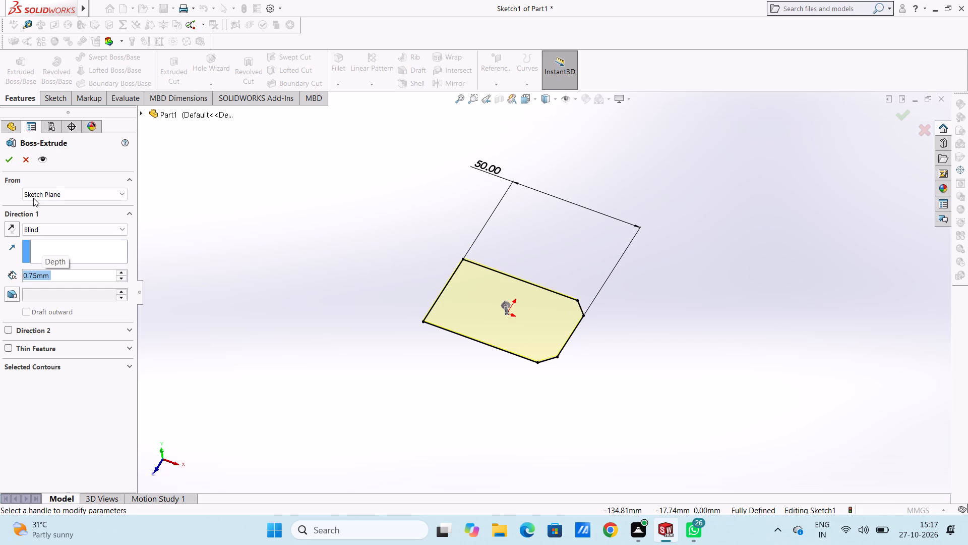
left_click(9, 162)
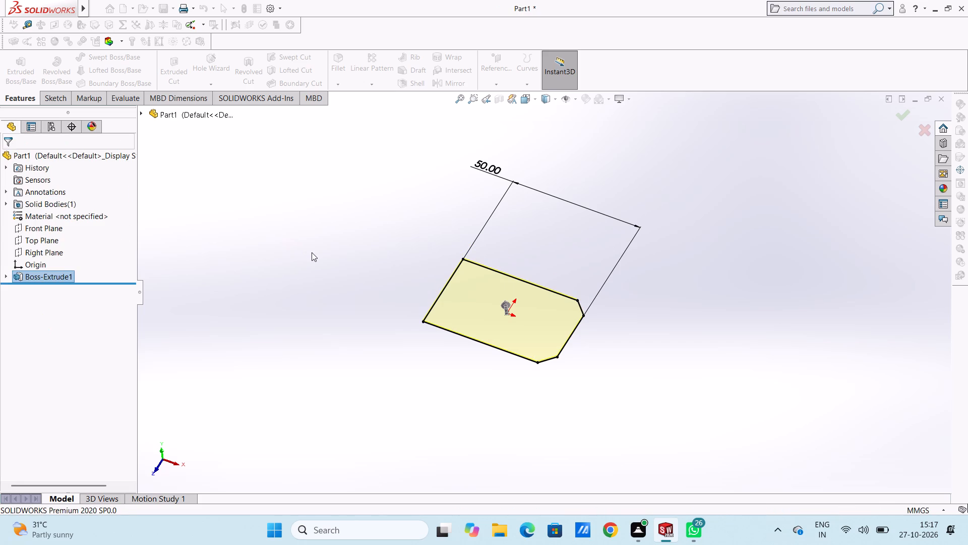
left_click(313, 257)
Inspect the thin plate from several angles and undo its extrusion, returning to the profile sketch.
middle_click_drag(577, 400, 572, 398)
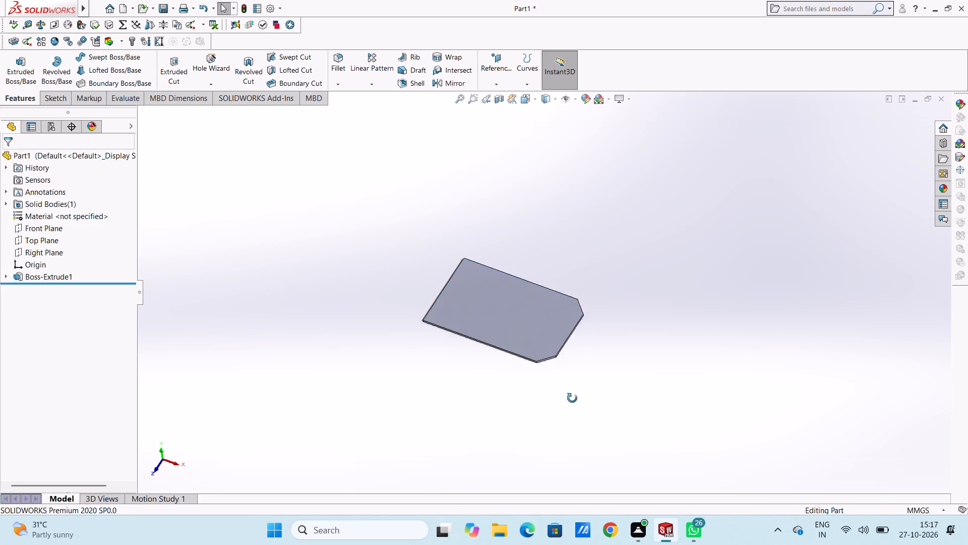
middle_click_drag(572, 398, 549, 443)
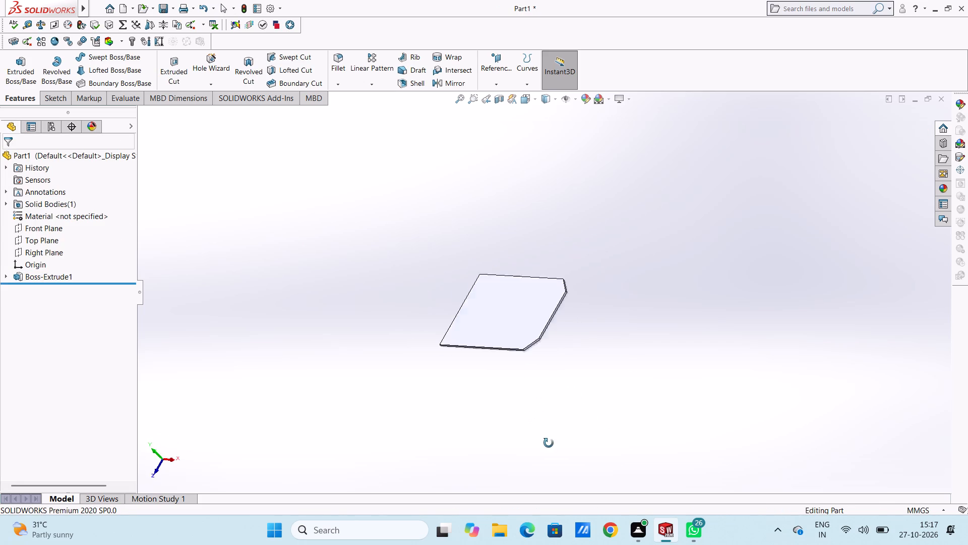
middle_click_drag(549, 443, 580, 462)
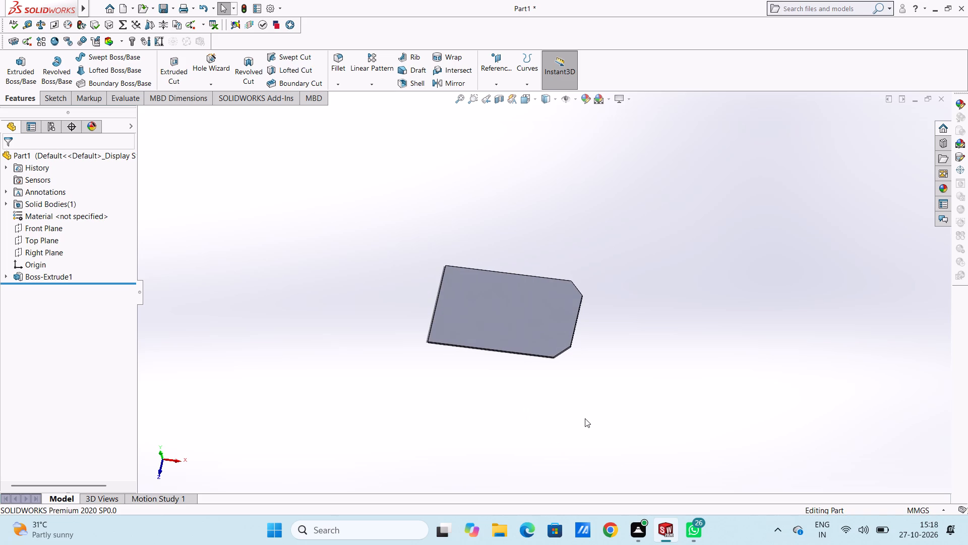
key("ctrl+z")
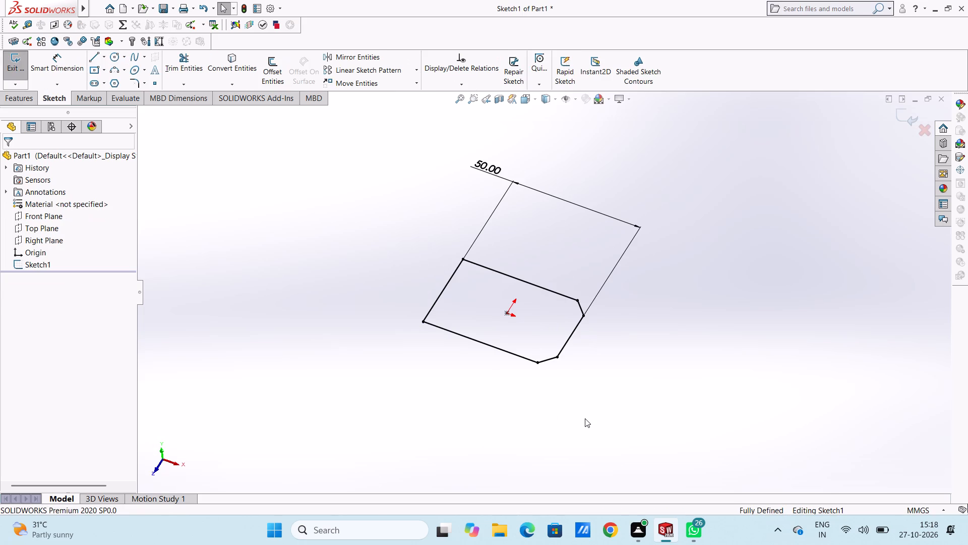
Sketch a vertical straight slot over the origin, 2.5 mm between arc centres and 2 mm wide.
key("5")
key("ctrl+5")
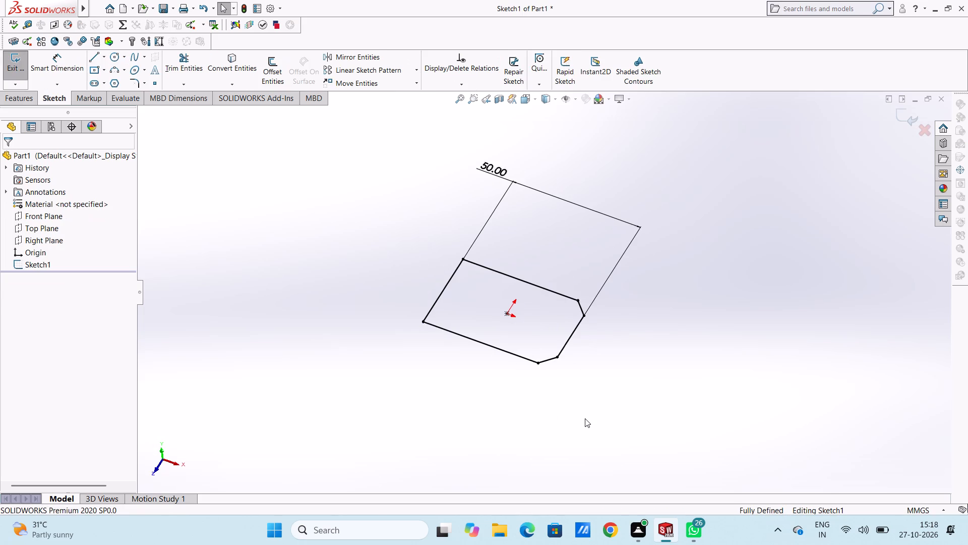
scroll(585, 418, "up", 4)
scroll(638, 405, "down", 2)
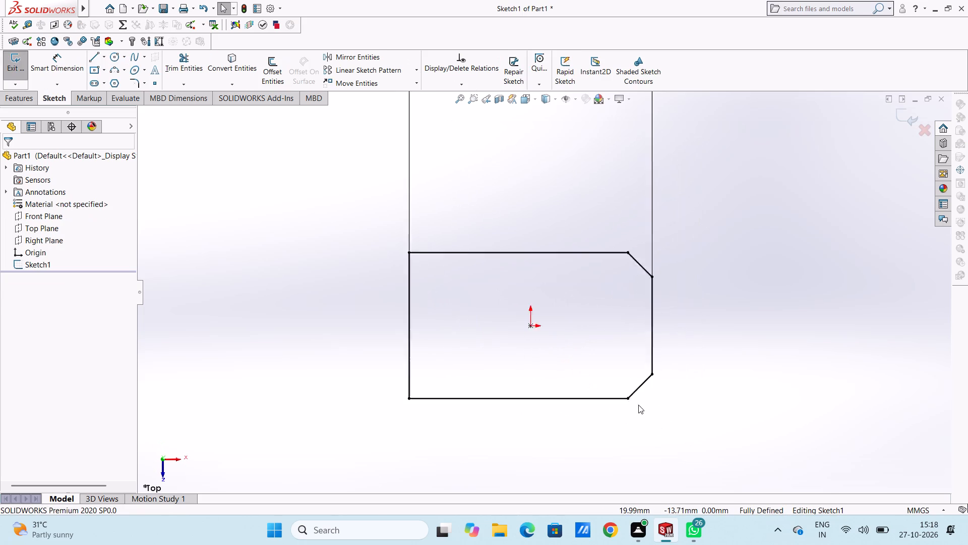
scroll(638, 405, "down", 1)
scroll(604, 391, "up", 2)
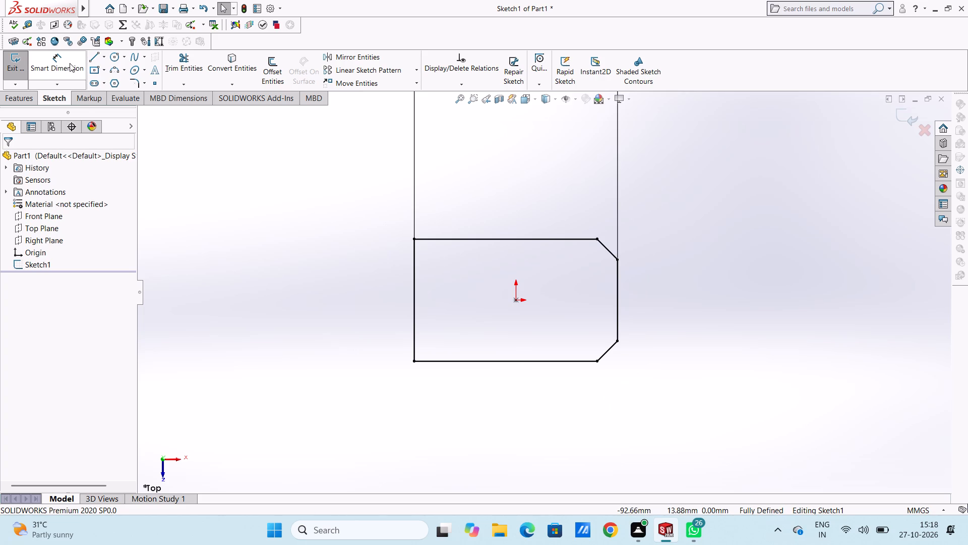
left_click(96, 84)
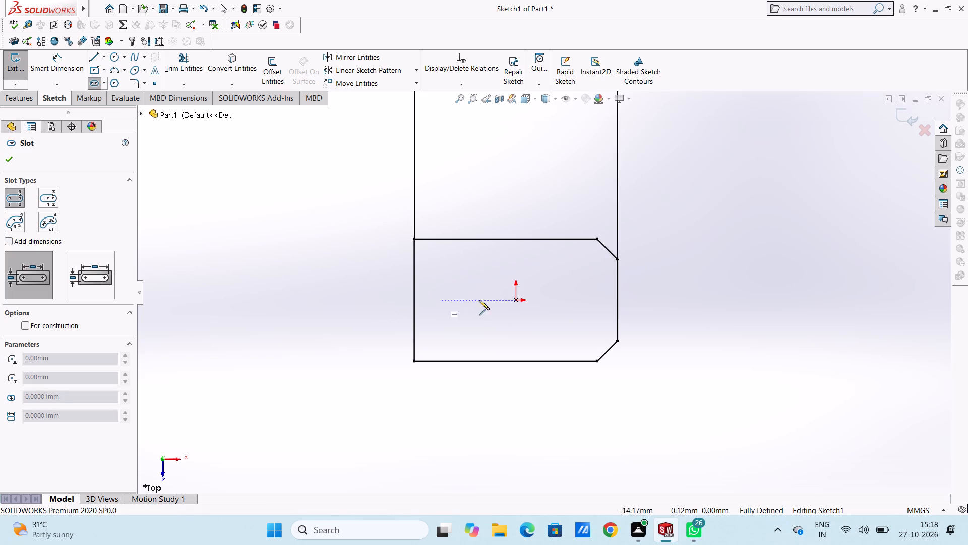
scroll(533, 309, "up", 2)
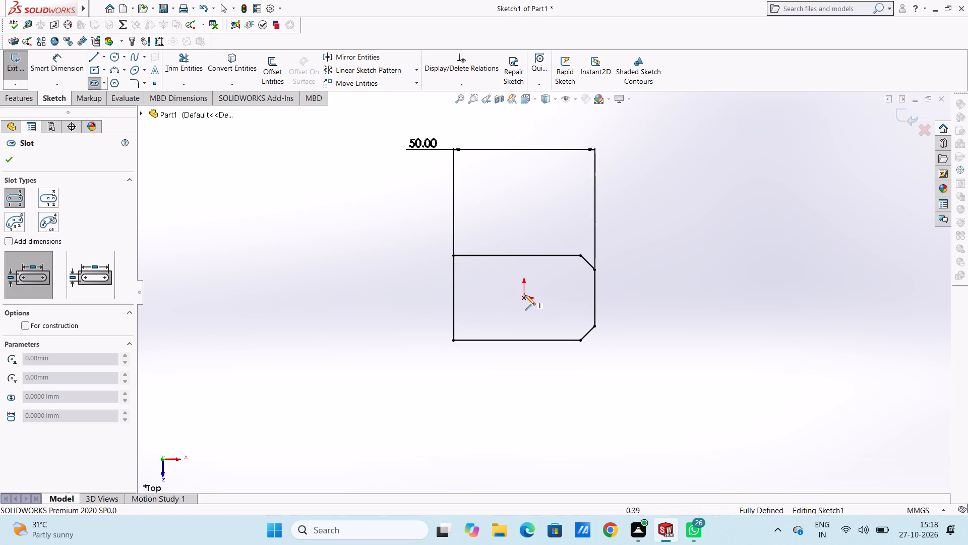
scroll(522, 305, "down", 9)
scroll(531, 353, "down", 1)
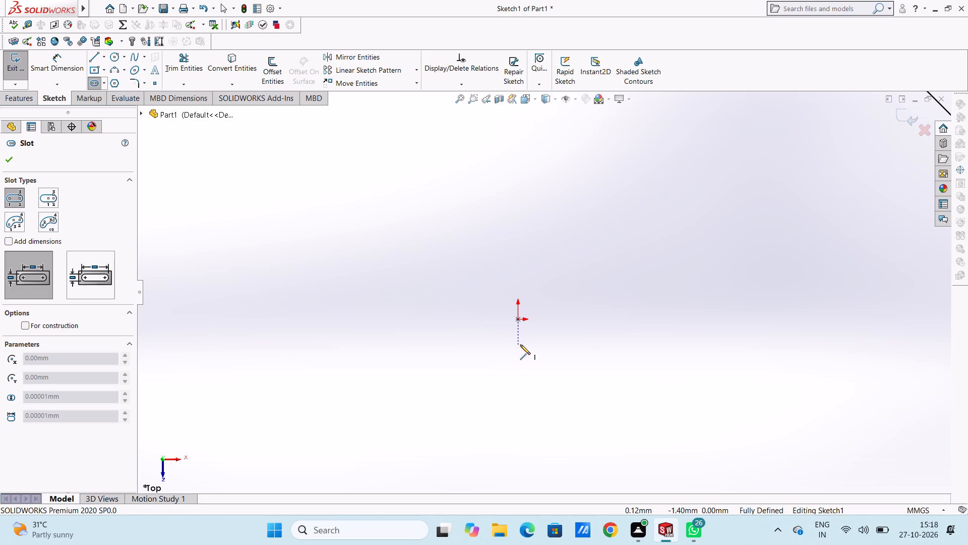
left_click(517, 345)
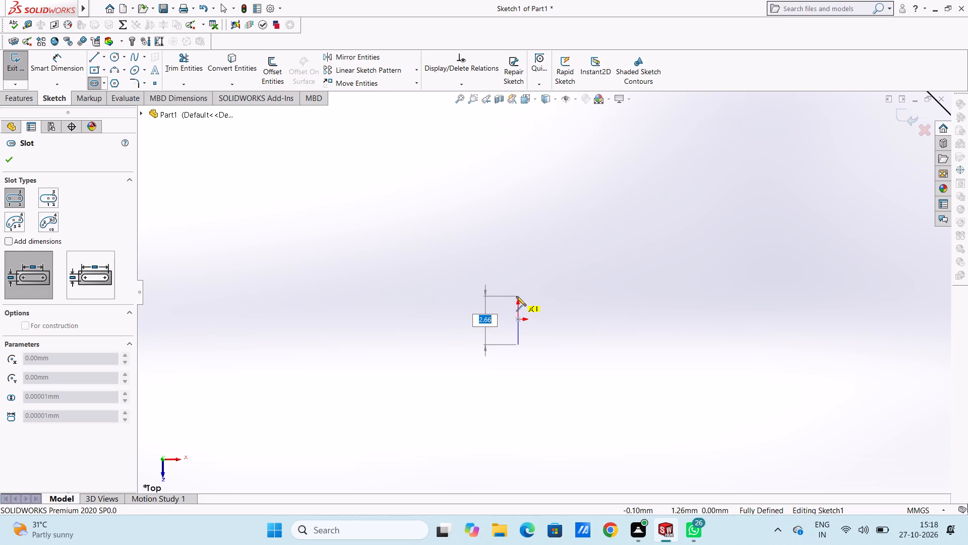
type("25")
key("BackSpace")
type(".5")
key("Return")
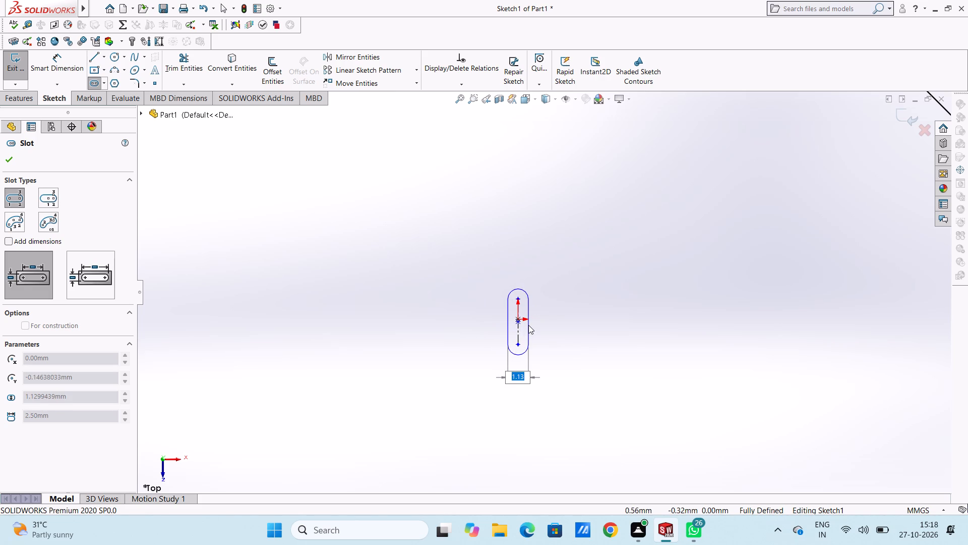
key("2")
key("Return")
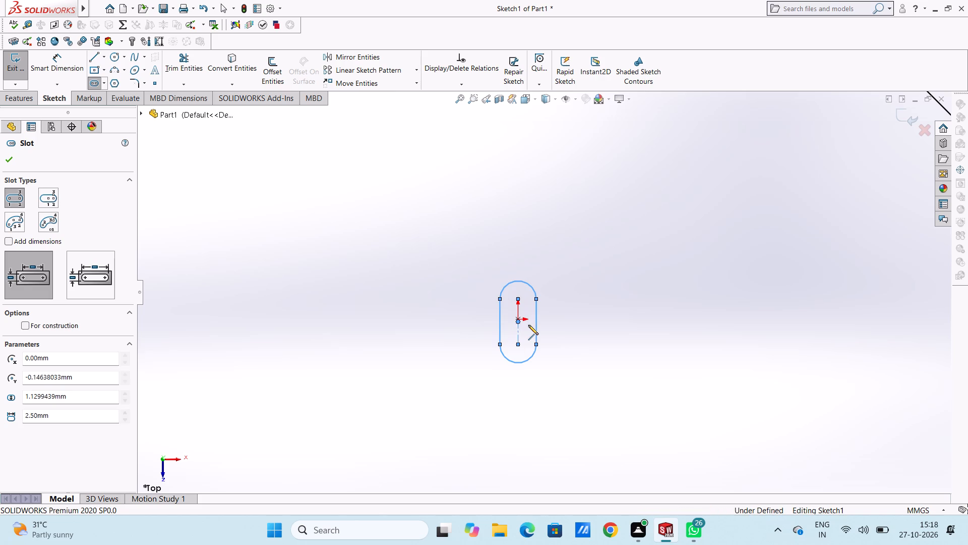
scroll(528, 325, "up", 4)
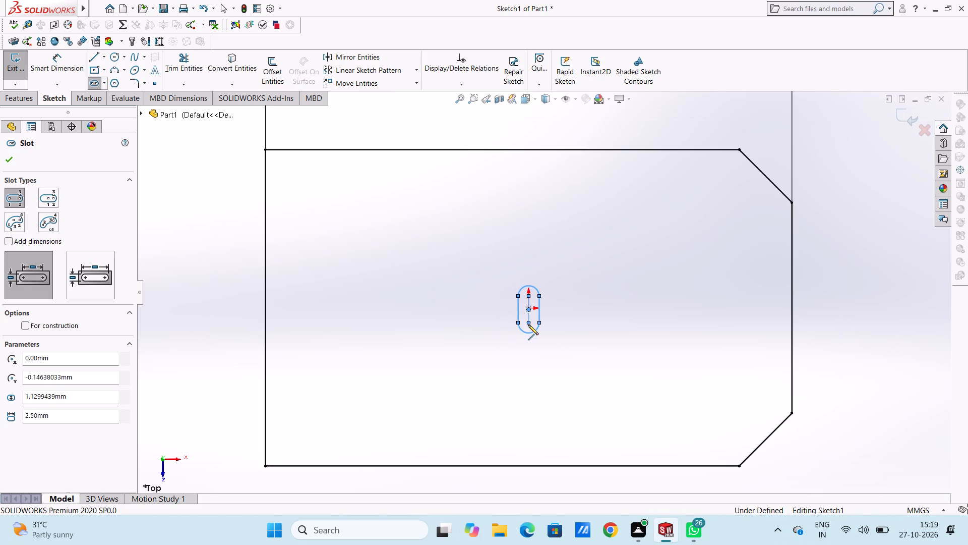
scroll(531, 320, "up", 5)
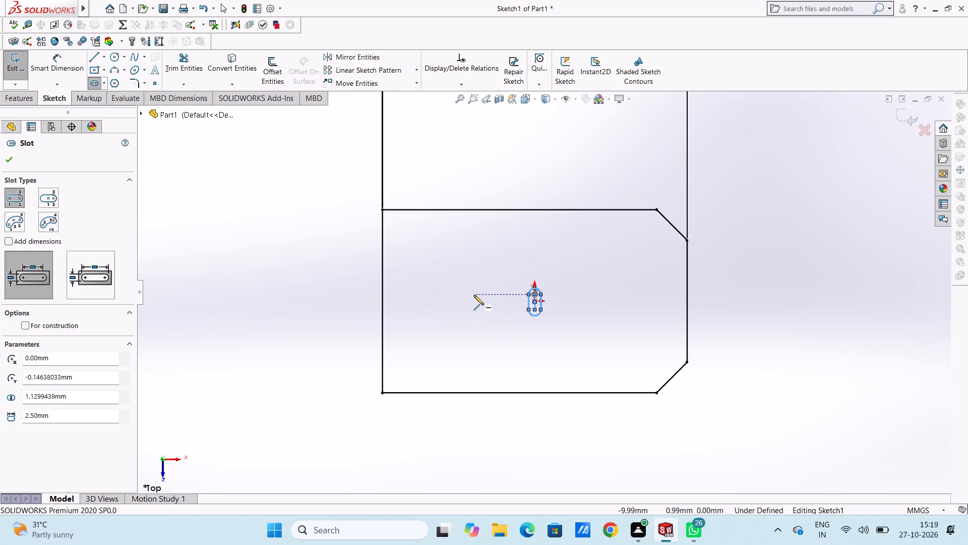
left_click(6, 156)
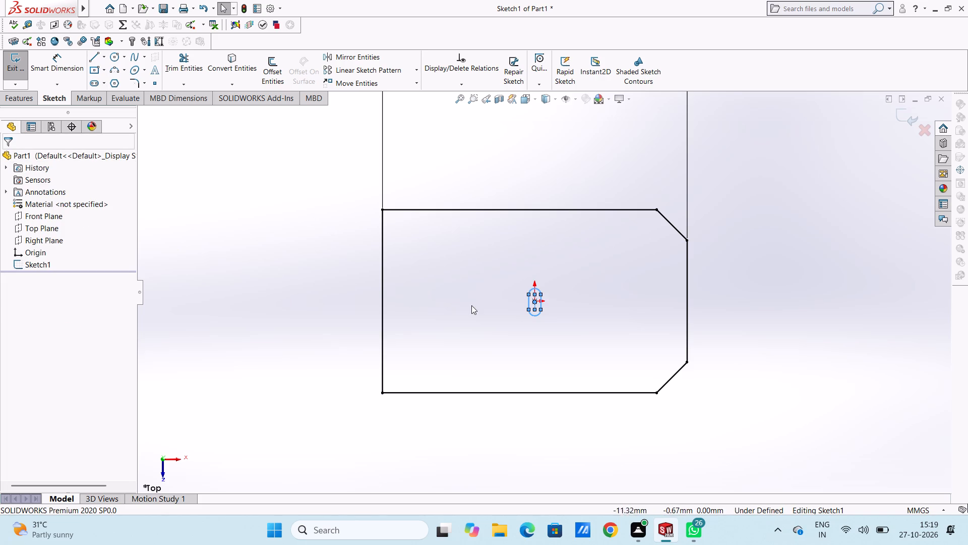
scroll(478, 311, "down", 3)
left_click(189, 297)
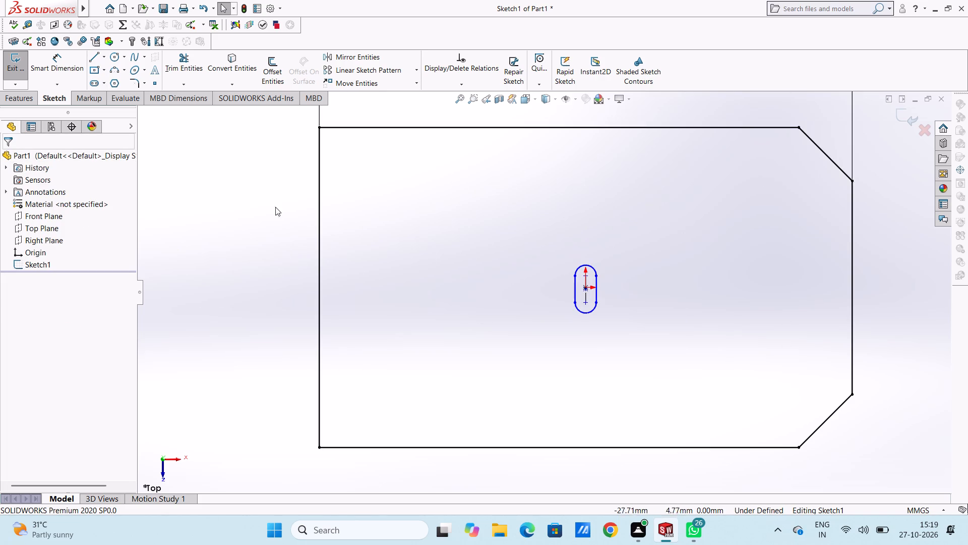
scroll(667, 368, "down", 5)
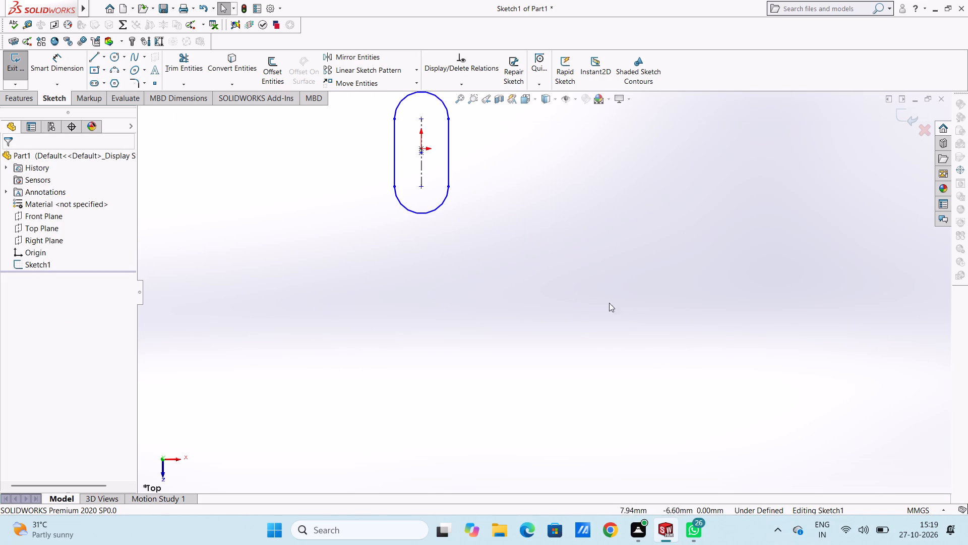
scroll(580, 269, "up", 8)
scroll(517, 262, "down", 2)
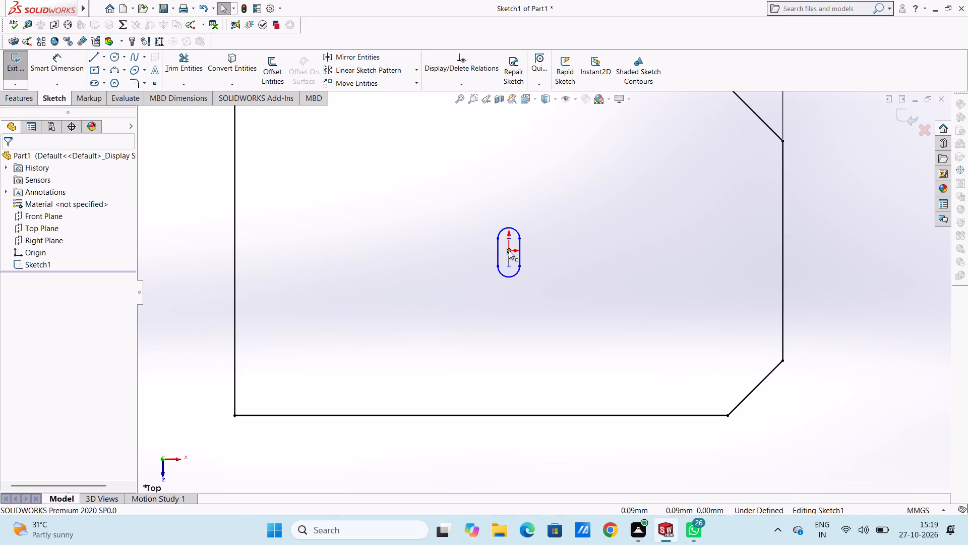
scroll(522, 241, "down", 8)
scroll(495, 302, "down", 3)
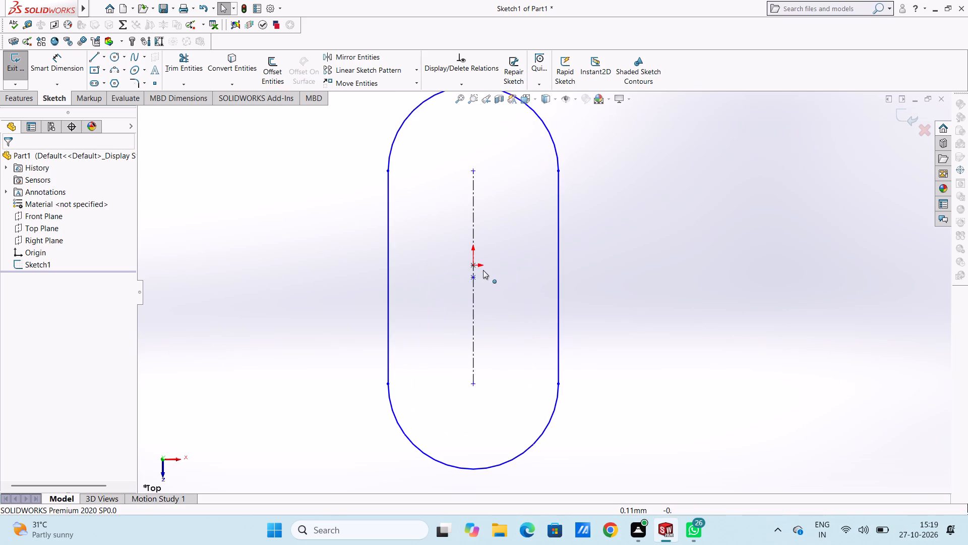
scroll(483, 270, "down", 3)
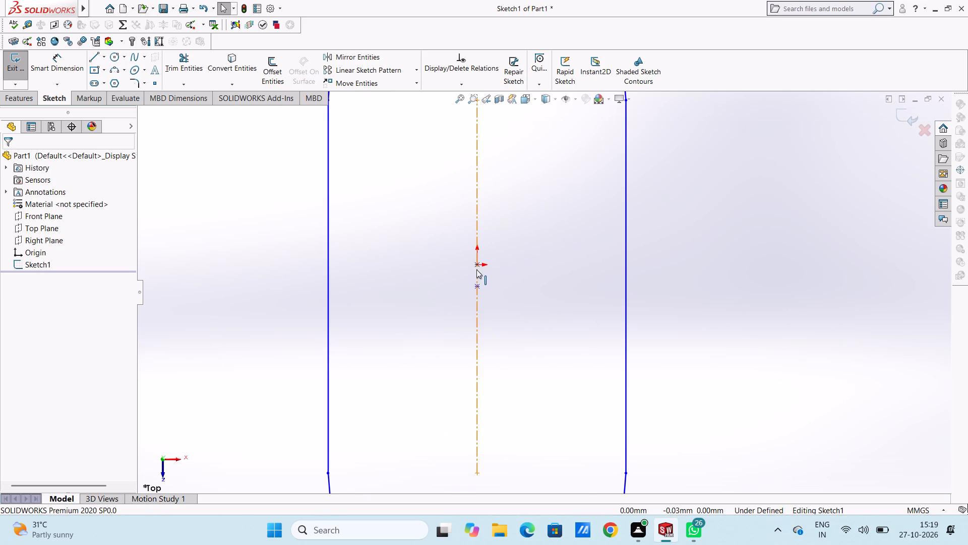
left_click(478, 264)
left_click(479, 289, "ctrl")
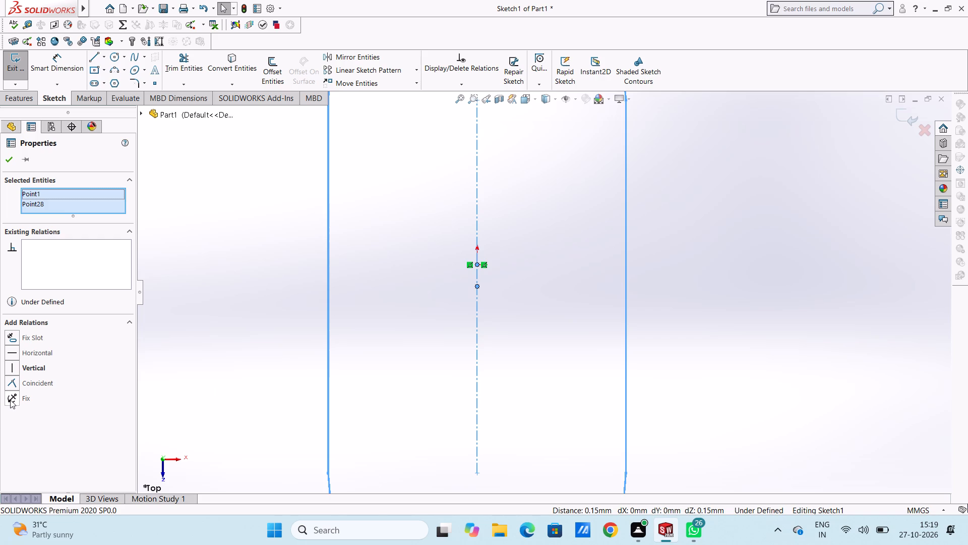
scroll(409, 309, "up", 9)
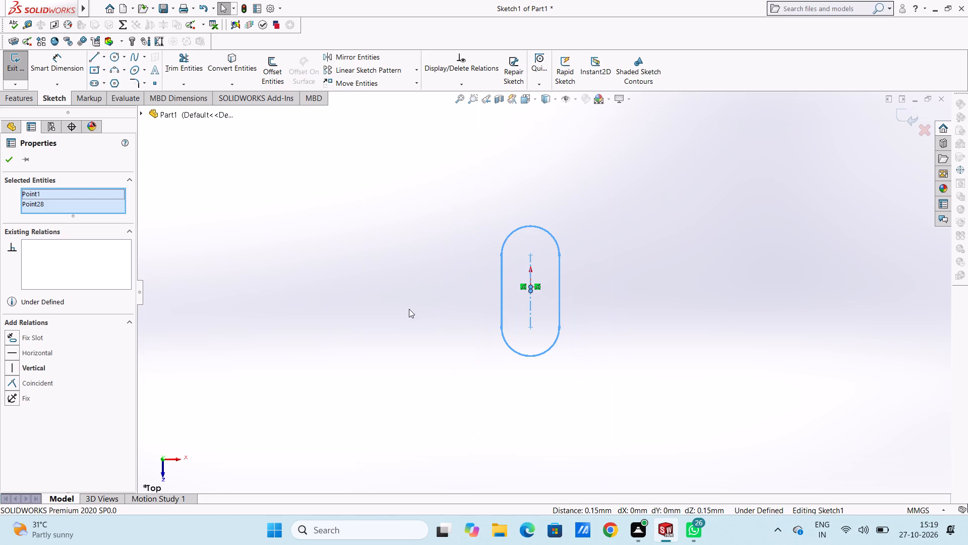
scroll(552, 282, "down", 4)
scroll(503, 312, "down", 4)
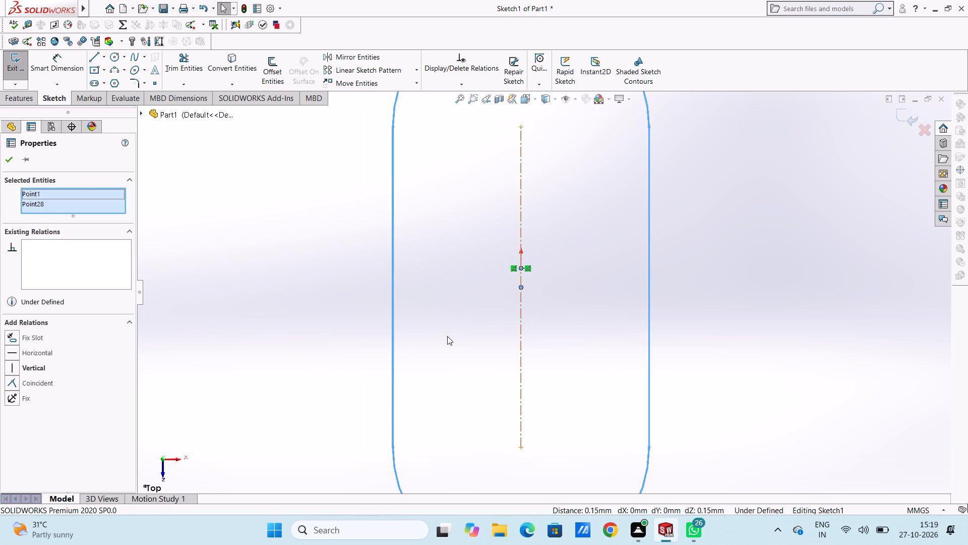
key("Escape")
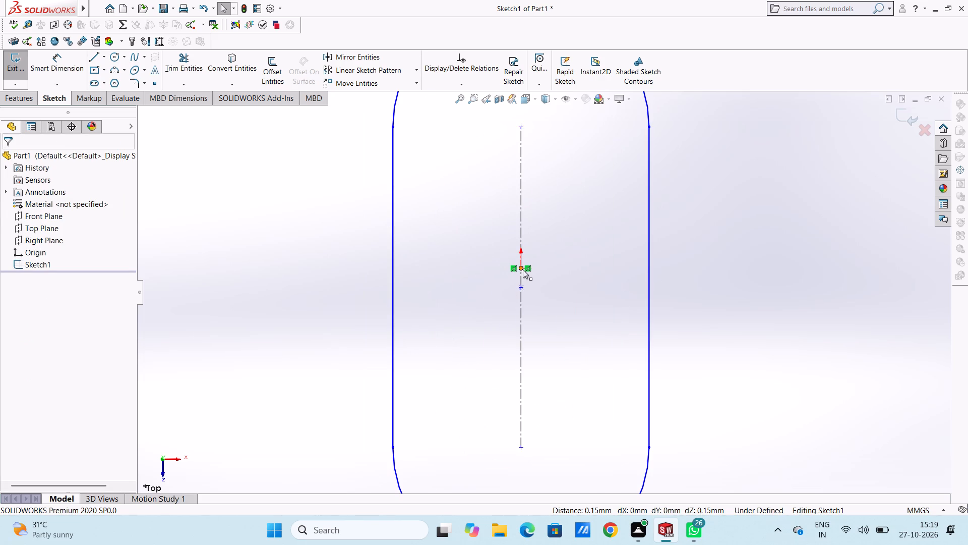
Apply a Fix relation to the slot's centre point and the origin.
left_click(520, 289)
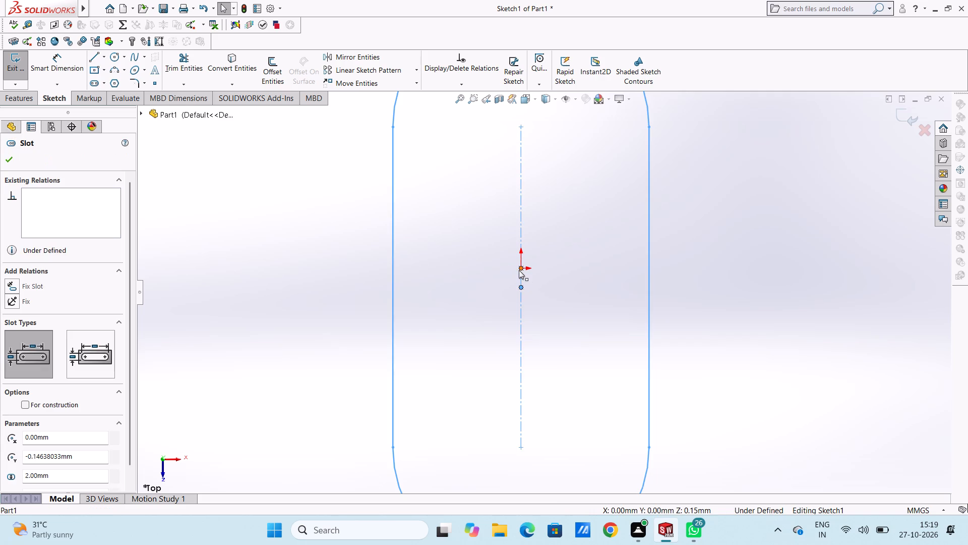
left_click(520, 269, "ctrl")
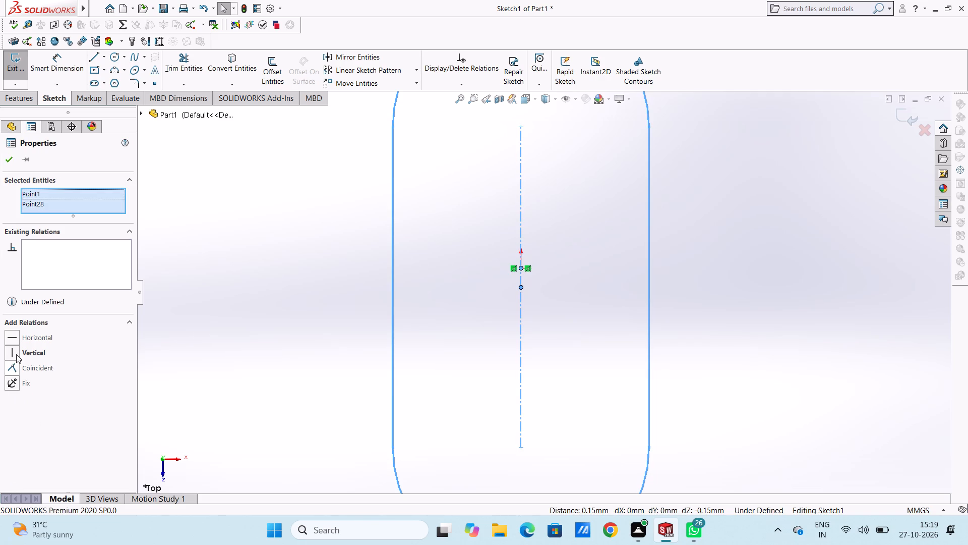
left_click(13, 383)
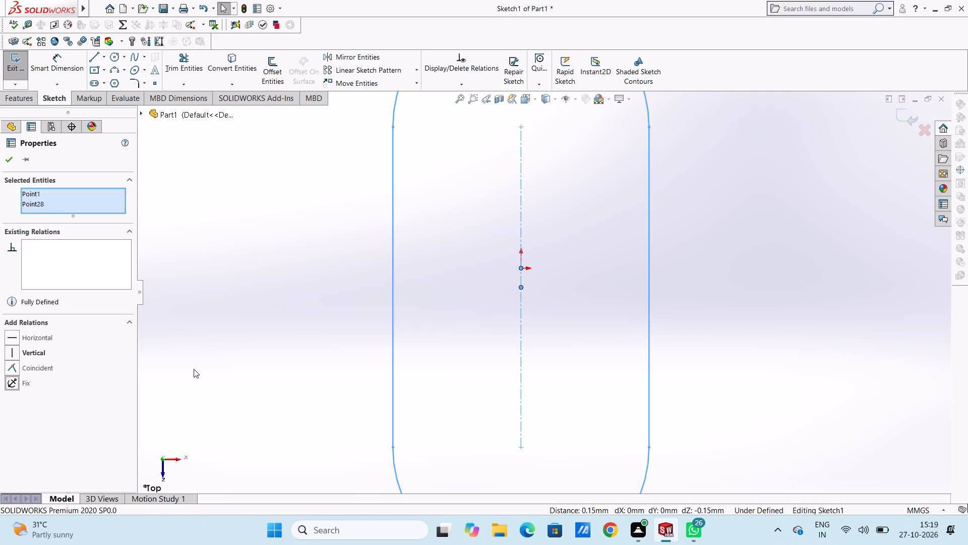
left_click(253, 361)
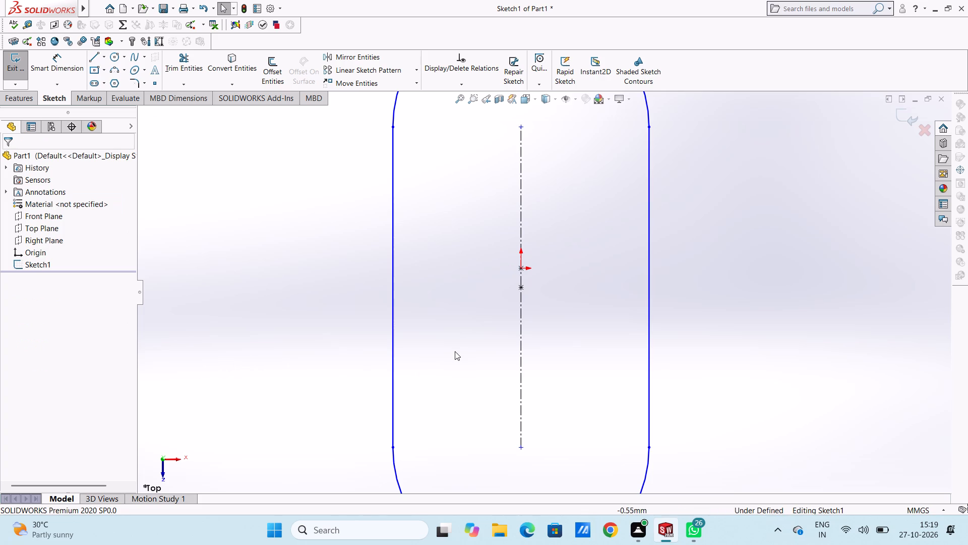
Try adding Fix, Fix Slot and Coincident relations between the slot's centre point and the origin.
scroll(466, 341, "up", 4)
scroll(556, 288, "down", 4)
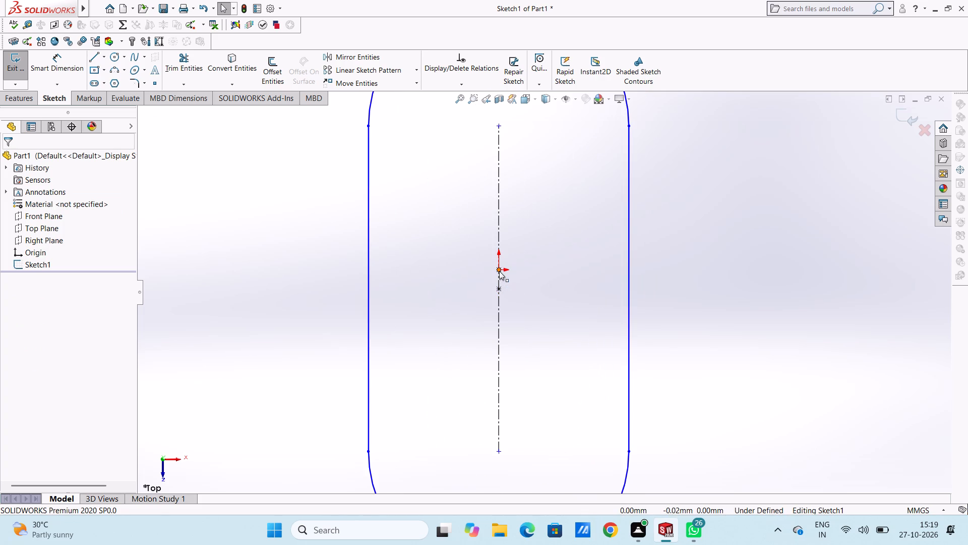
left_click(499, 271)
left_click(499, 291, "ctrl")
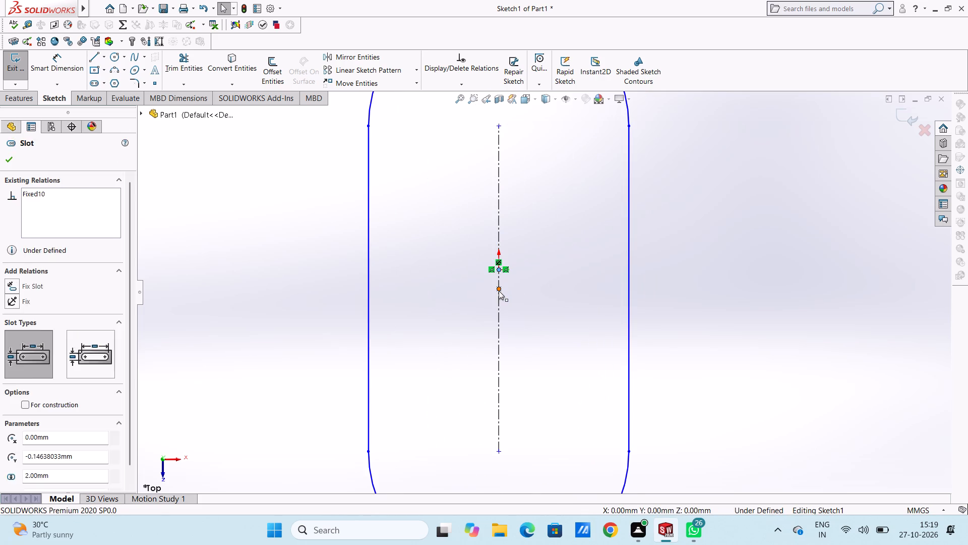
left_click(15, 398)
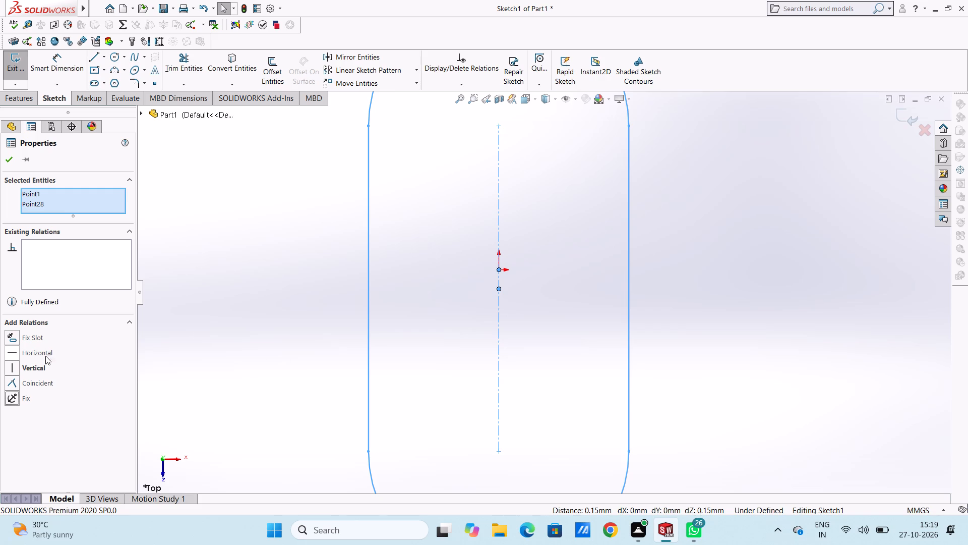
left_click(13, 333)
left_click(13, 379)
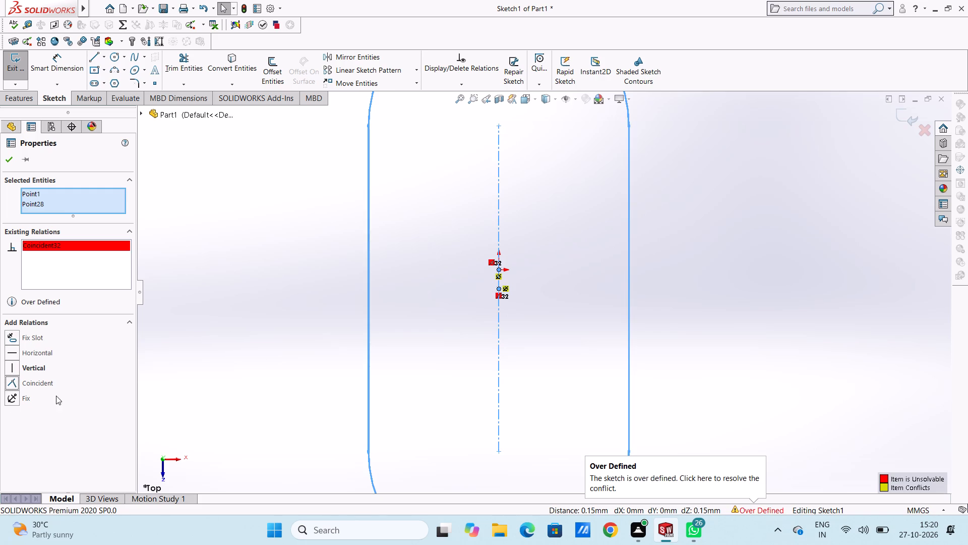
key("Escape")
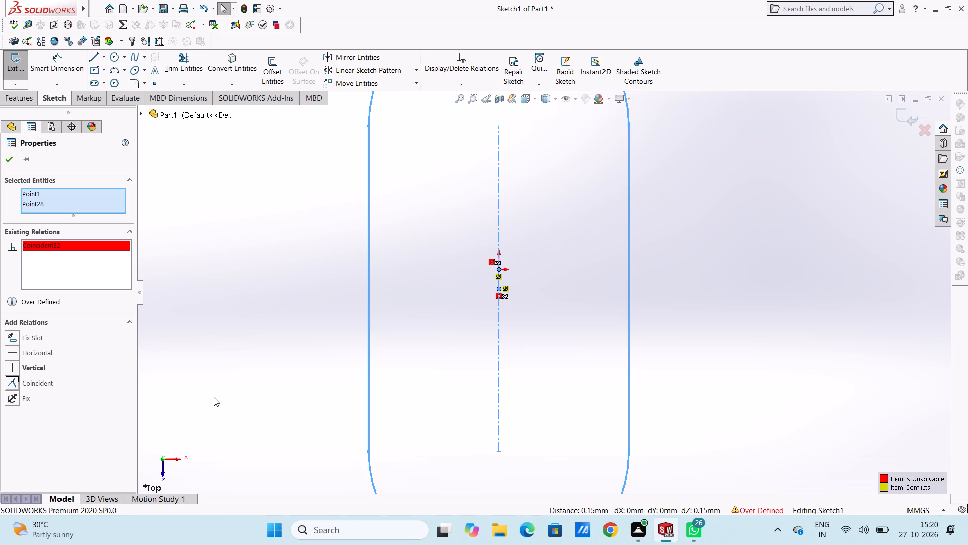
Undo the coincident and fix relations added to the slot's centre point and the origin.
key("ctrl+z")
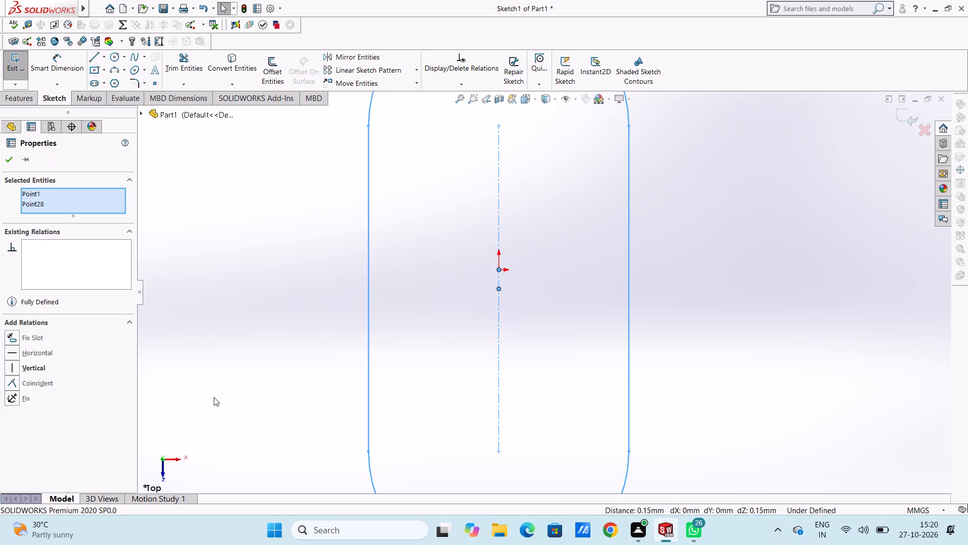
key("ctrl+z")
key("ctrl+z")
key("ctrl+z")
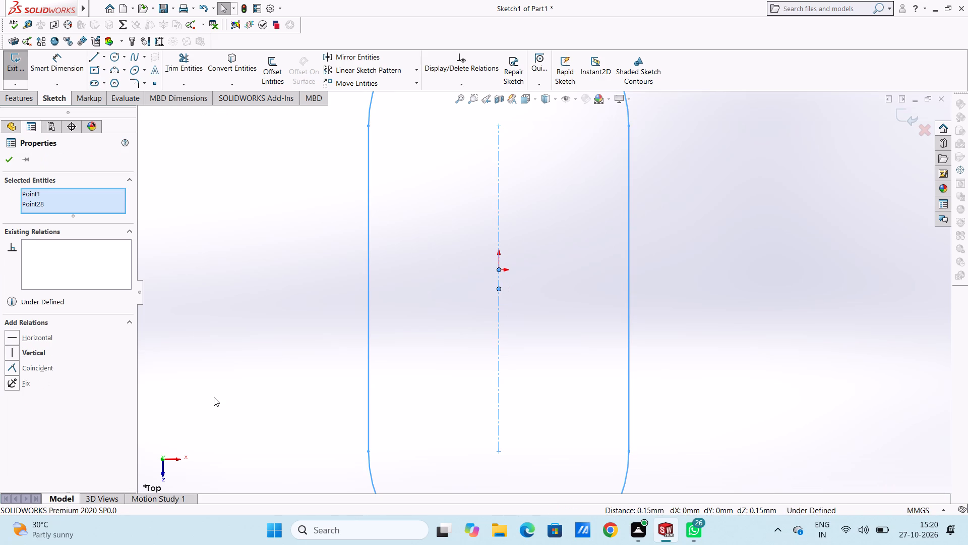
Make the slot's centre point coincident with the sketch origin.
left_click(9, 369)
left_click(270, 332)
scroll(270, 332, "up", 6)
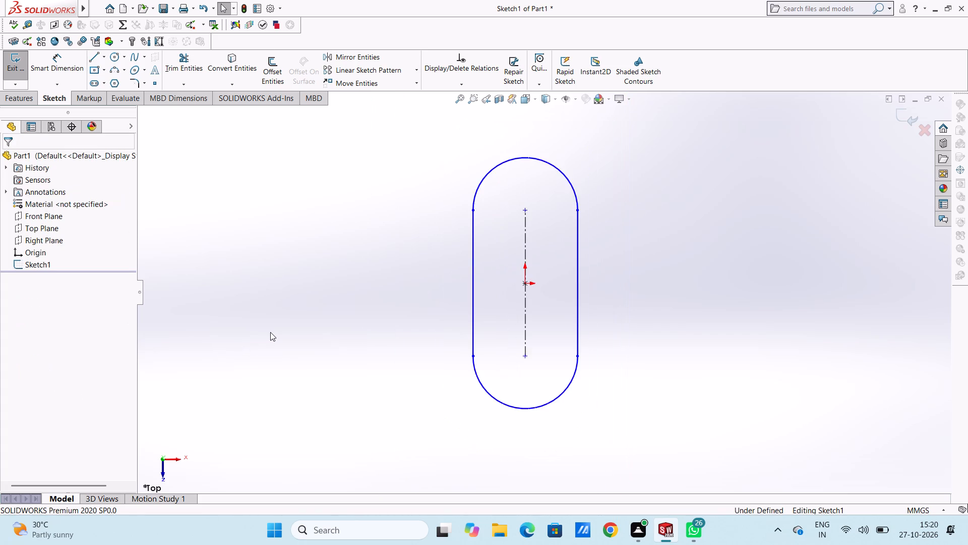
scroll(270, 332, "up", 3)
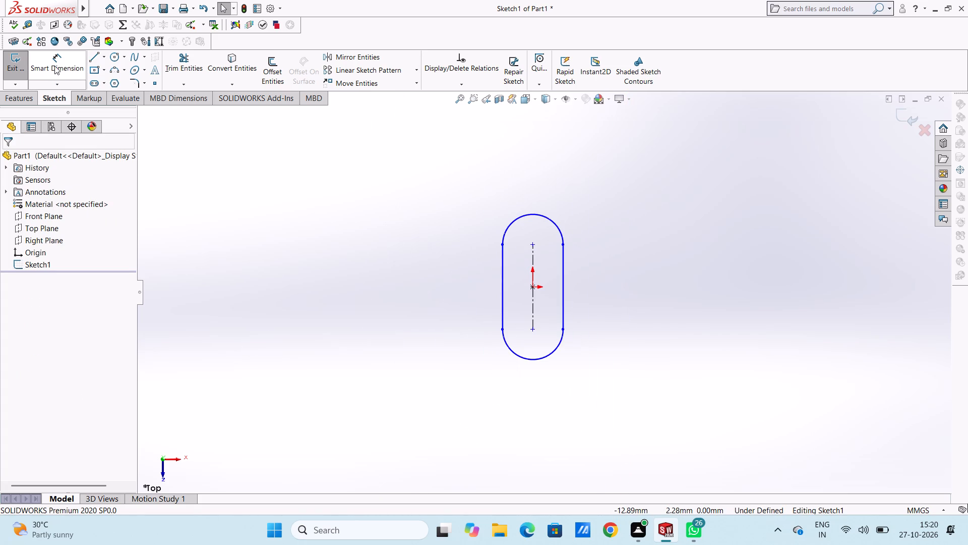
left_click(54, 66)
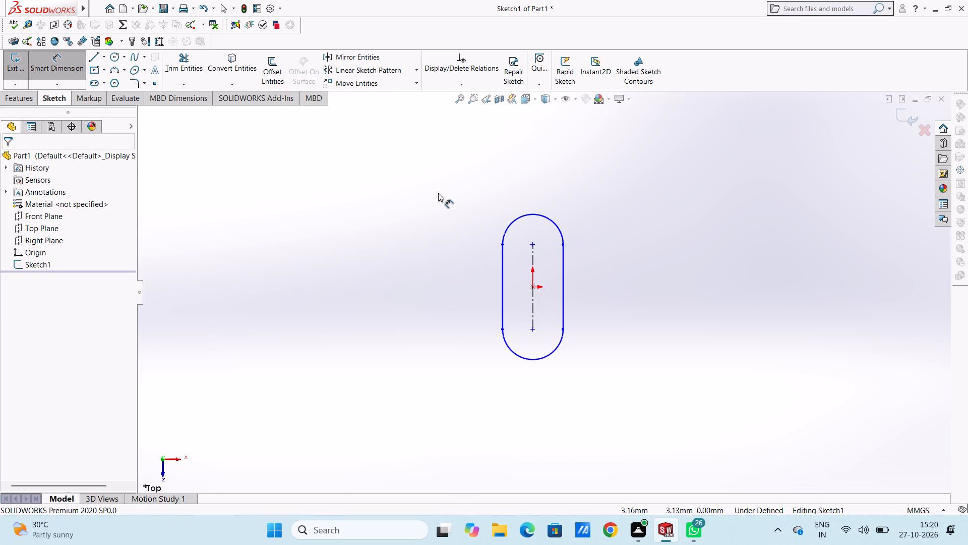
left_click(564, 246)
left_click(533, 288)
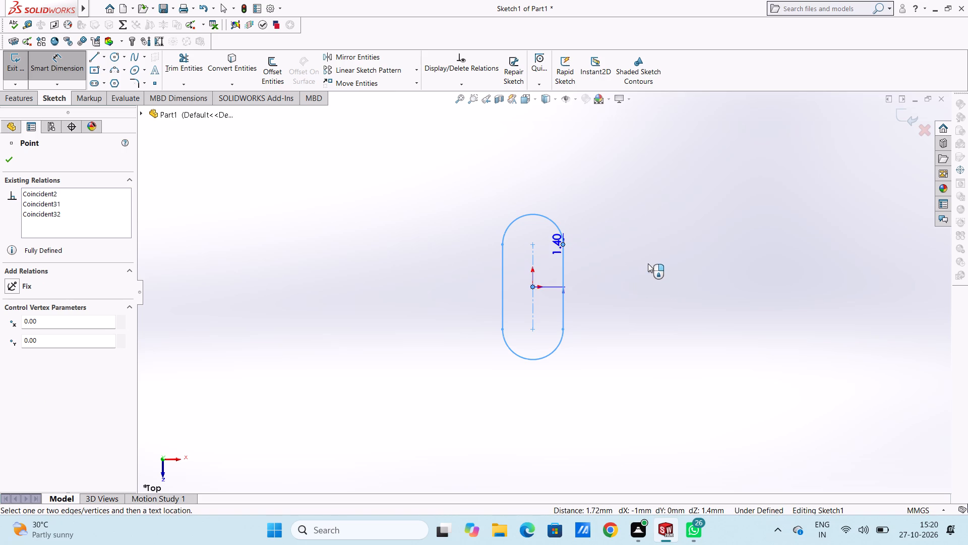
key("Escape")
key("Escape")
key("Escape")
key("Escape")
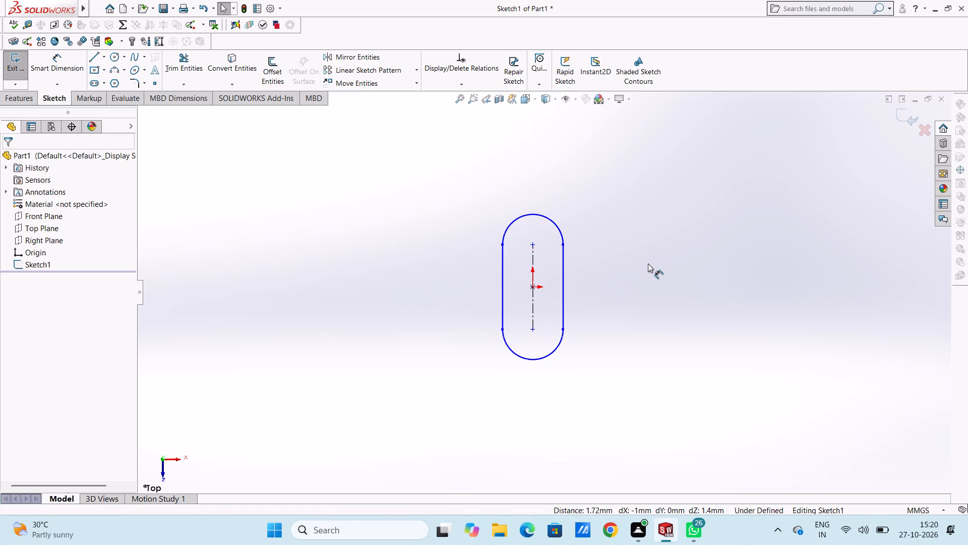
Dimension the slot's straight vertical side to 2.5 mm with Smart Dimension.
scroll(648, 263, "up", 4)
scroll(565, 301, "down", 3)
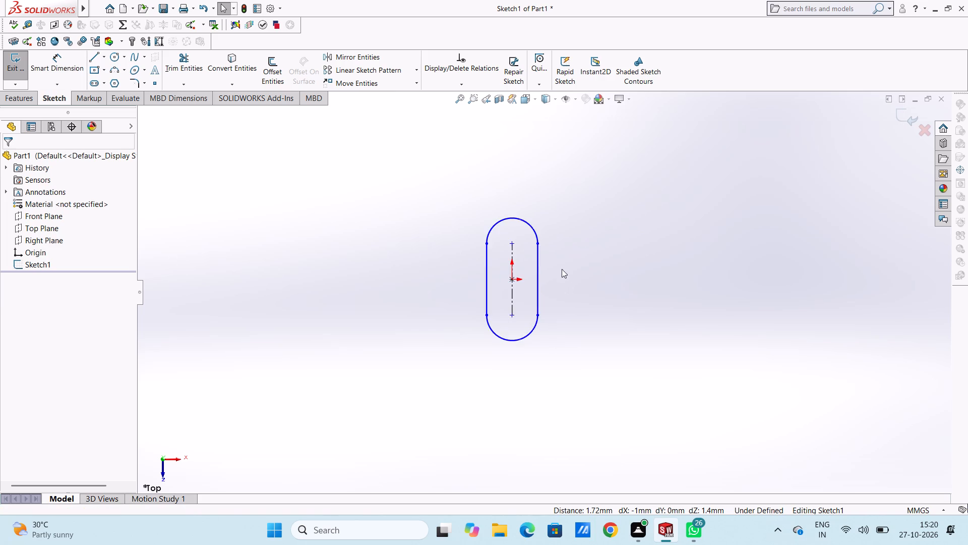
scroll(560, 256, "down", 2)
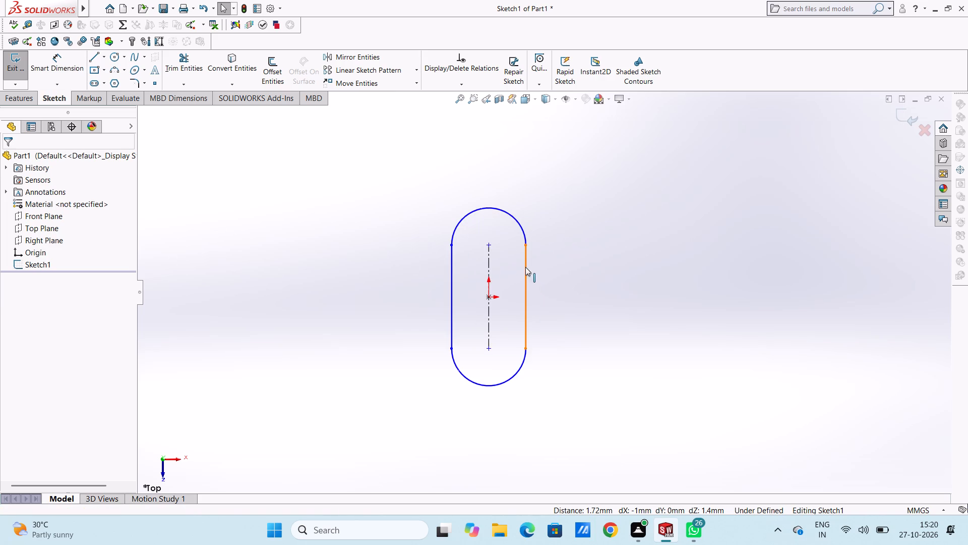
left_click(52, 70)
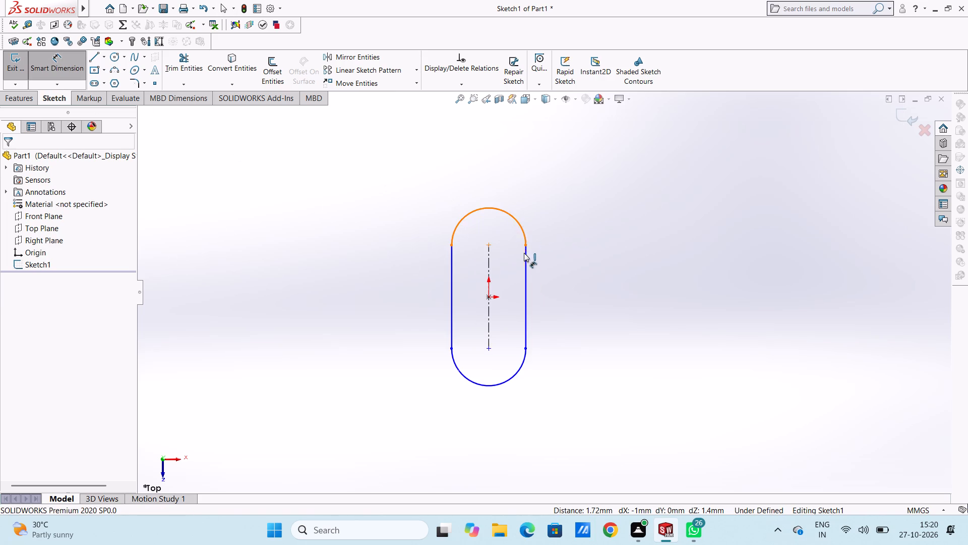
left_click(525, 260)
left_click(755, 252)
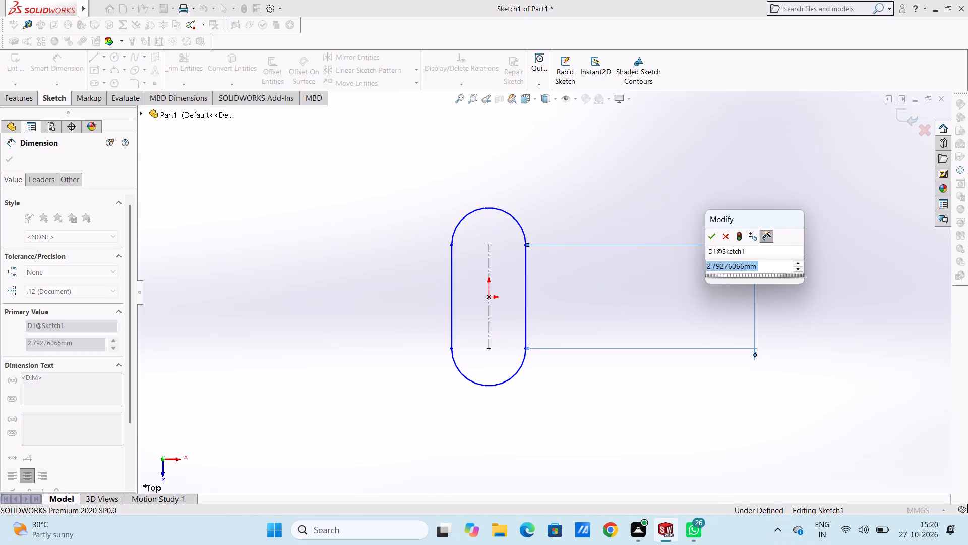
type("2.5")
key("Return")
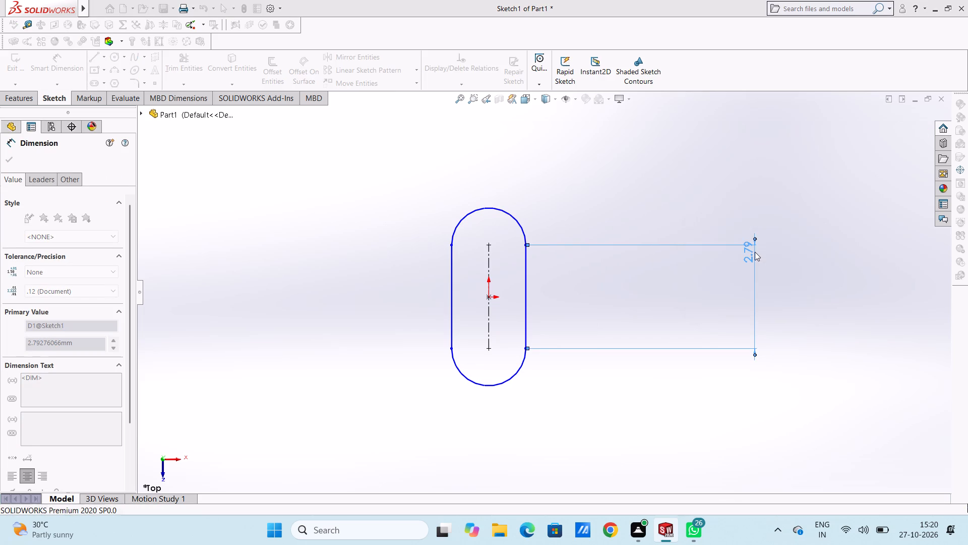
left_click(641, 305)
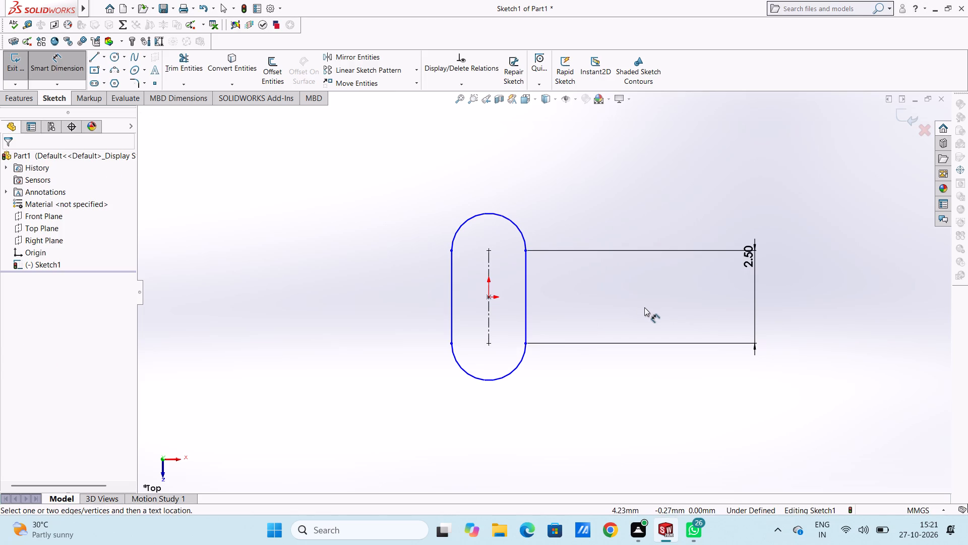
Dimension the slot's width between its two straight sides as 2 mm.
left_click(452, 294)
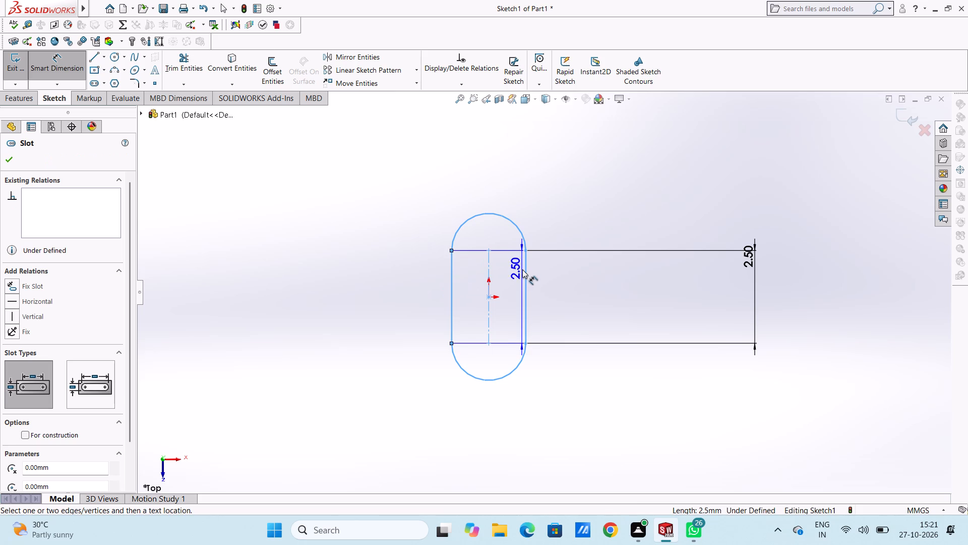
left_click(526, 274)
scroll(506, 389, "up", 4)
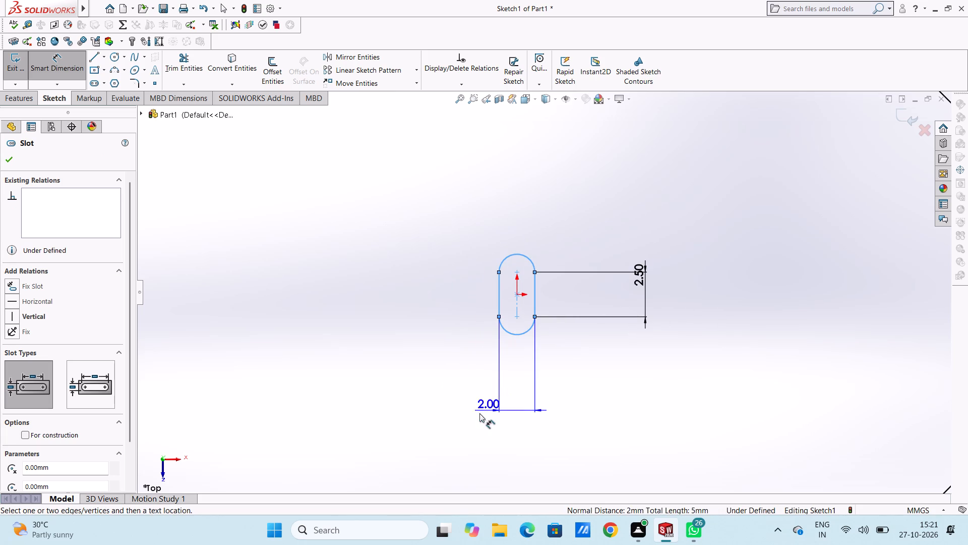
left_click(428, 415)
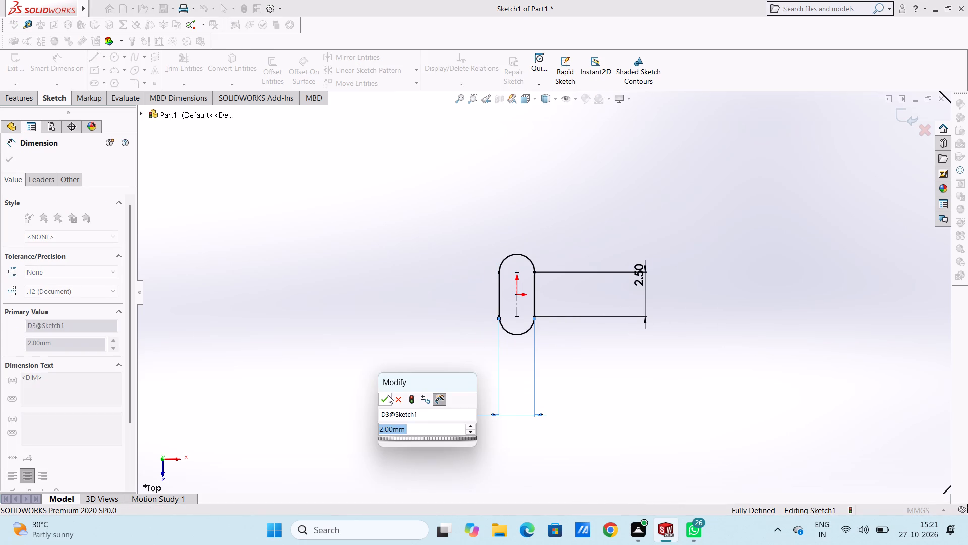
left_click(388, 395)
left_click(405, 347)
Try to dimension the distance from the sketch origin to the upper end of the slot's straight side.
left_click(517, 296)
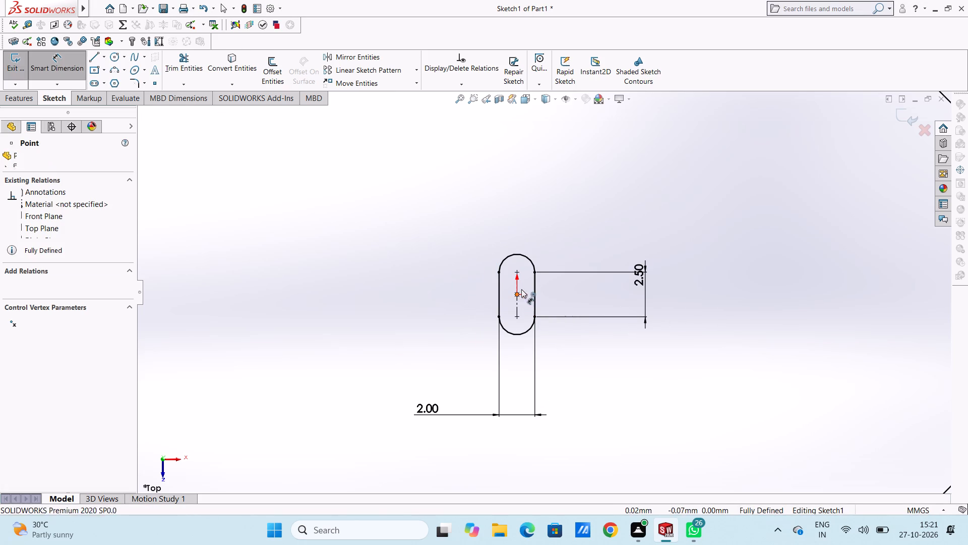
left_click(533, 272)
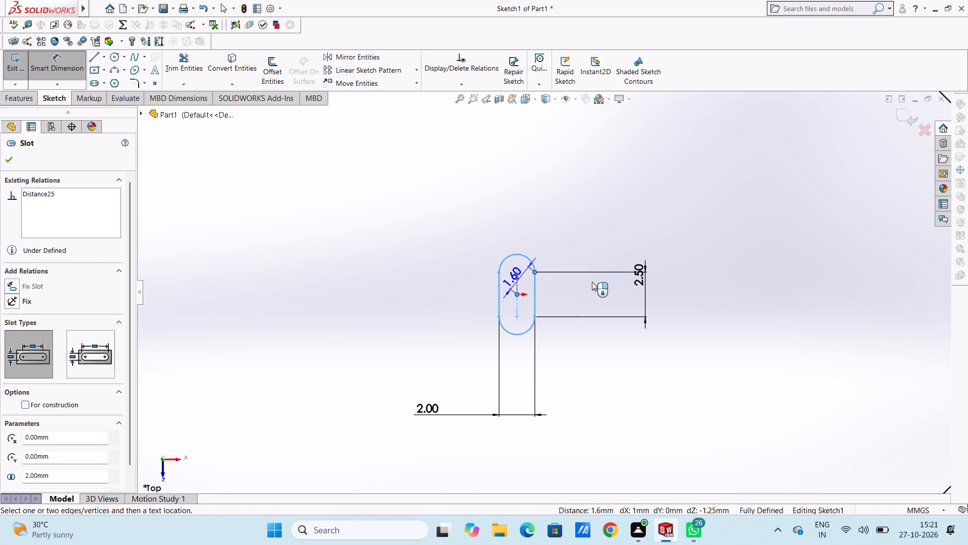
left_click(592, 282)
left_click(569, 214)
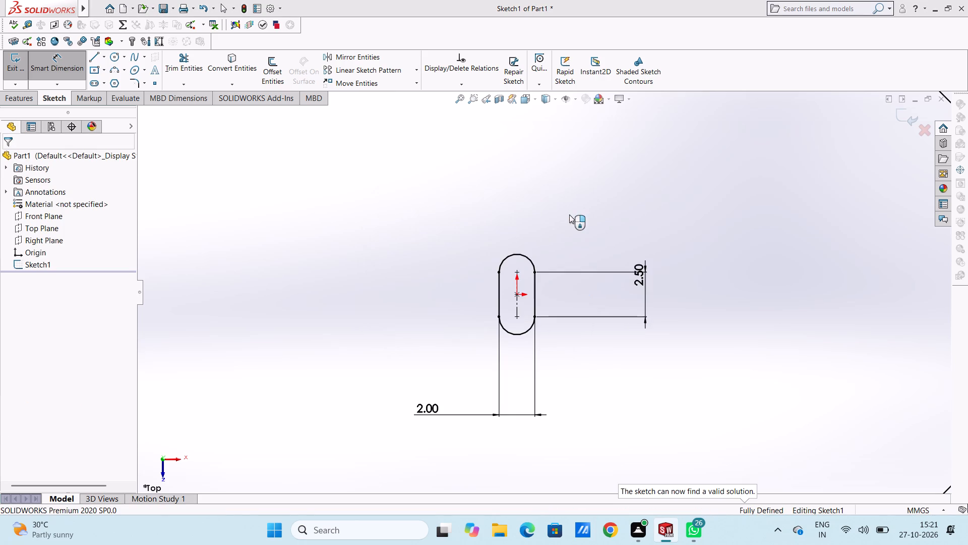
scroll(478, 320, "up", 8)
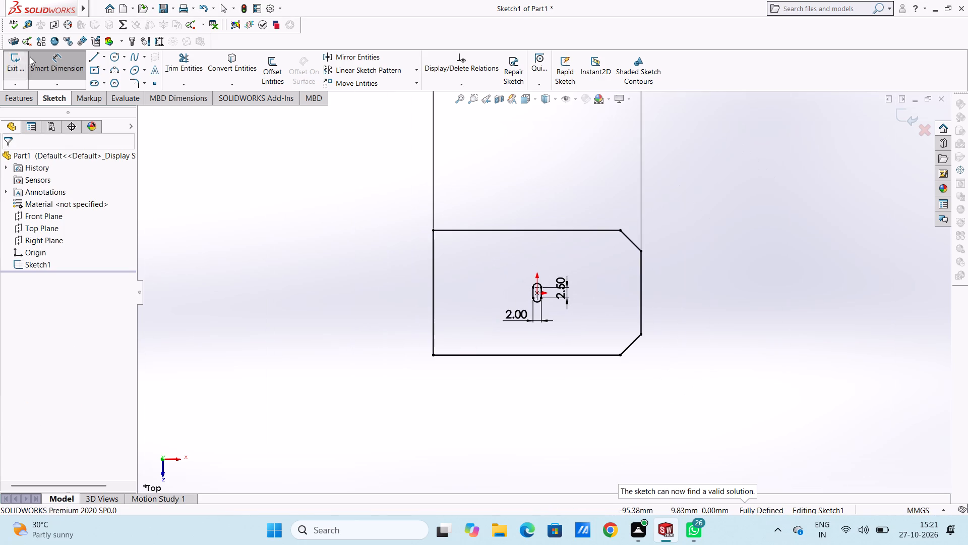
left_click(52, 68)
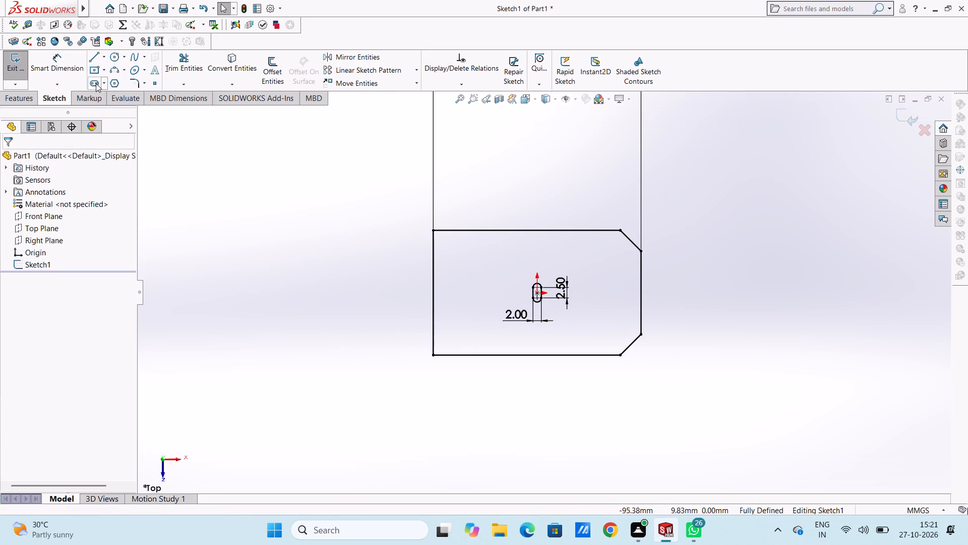
Draw a vertical straight slot about 9.4 mm left of the origin, 2.5 mm between arc centres and 2 mm wide.
left_click(96, 83)
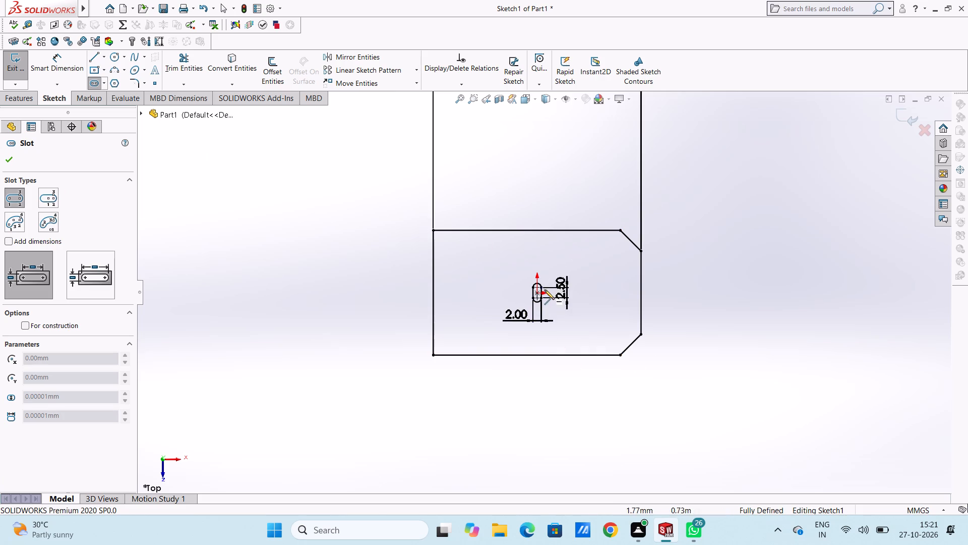
scroll(544, 290, "down", 3)
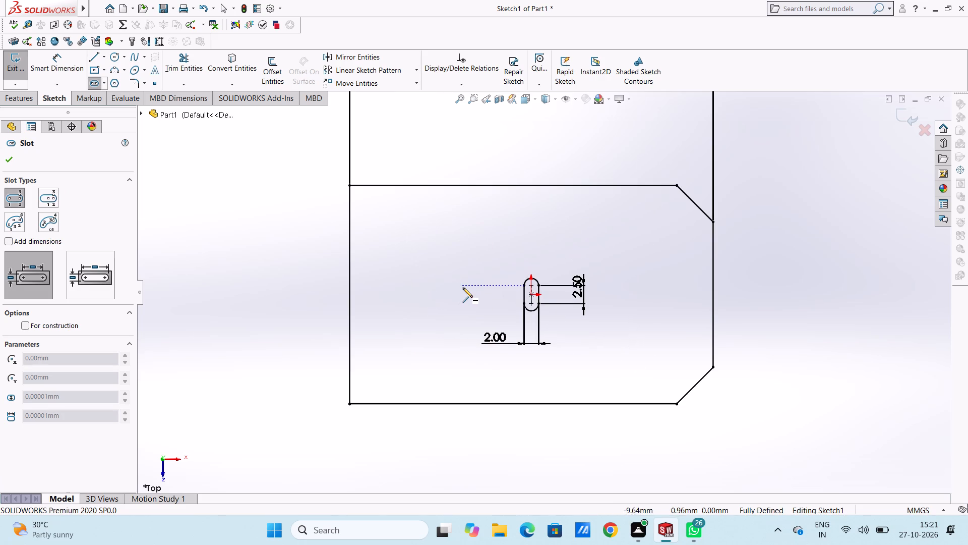
left_click(463, 287)
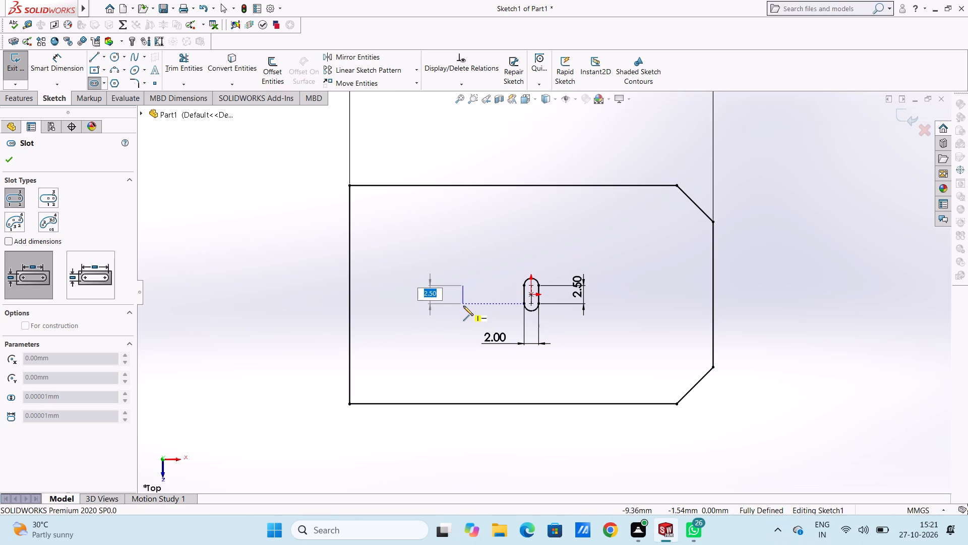
left_click(463, 306)
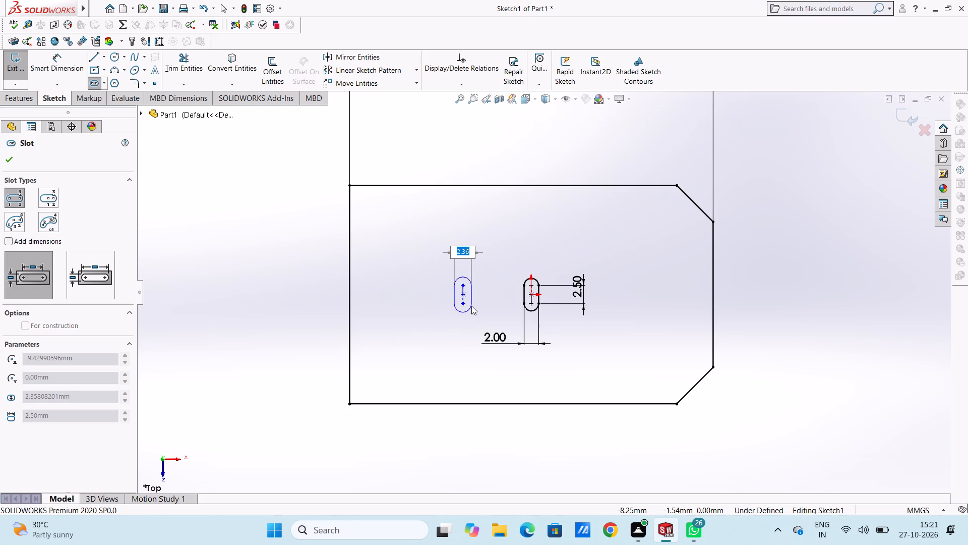
key("2")
key("Return")
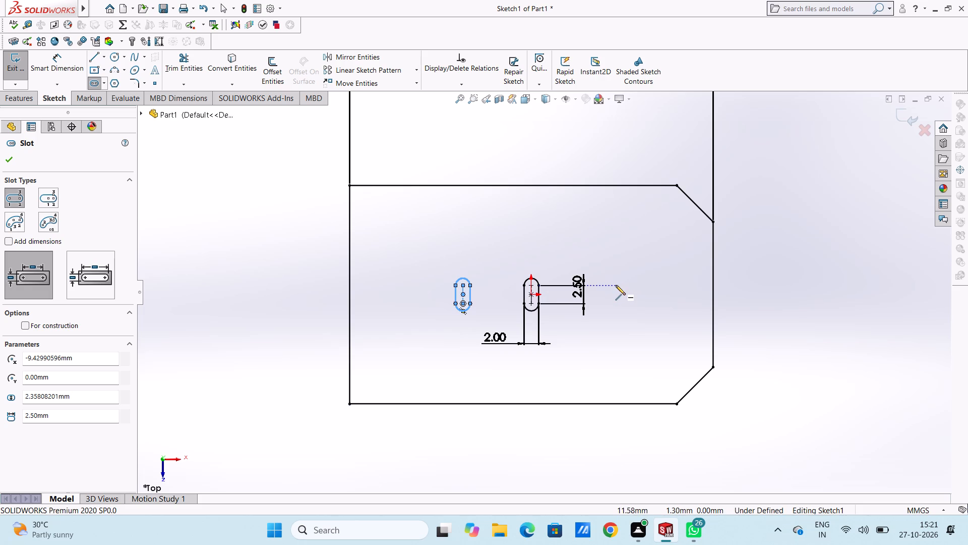
Draw a vertical straight slot about 11.5 mm right of the origin, 2.5 mm between arc centres and 2 mm wide.
left_click(615, 285)
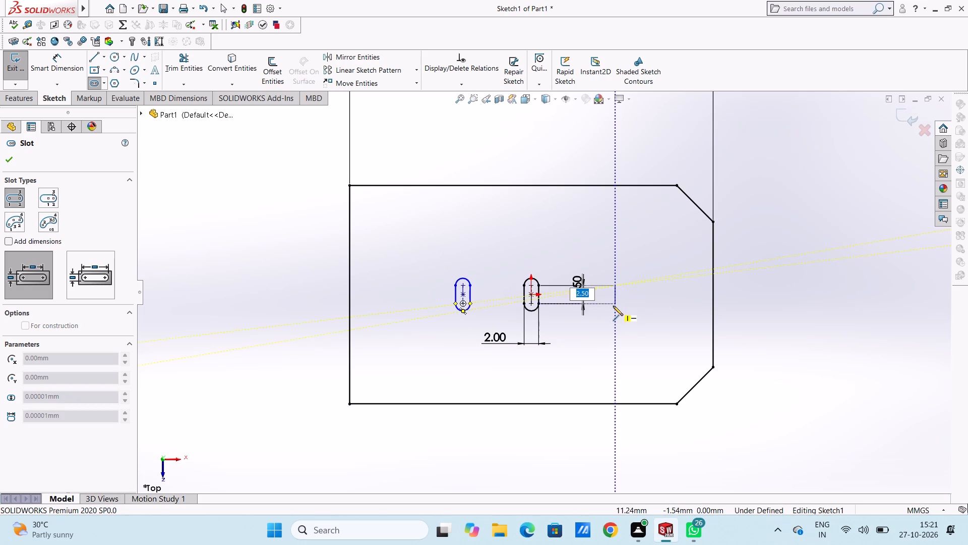
left_click(613, 306)
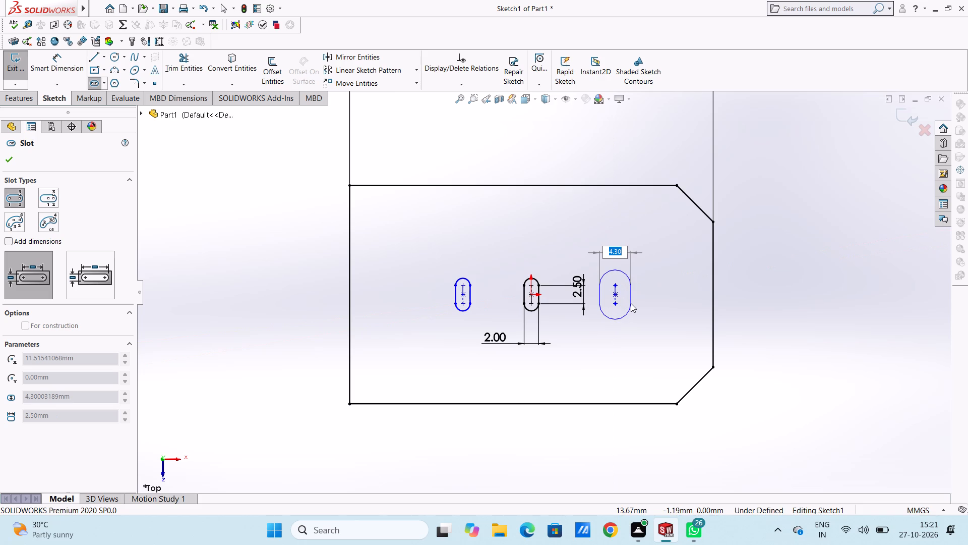
key("2")
key("Return")
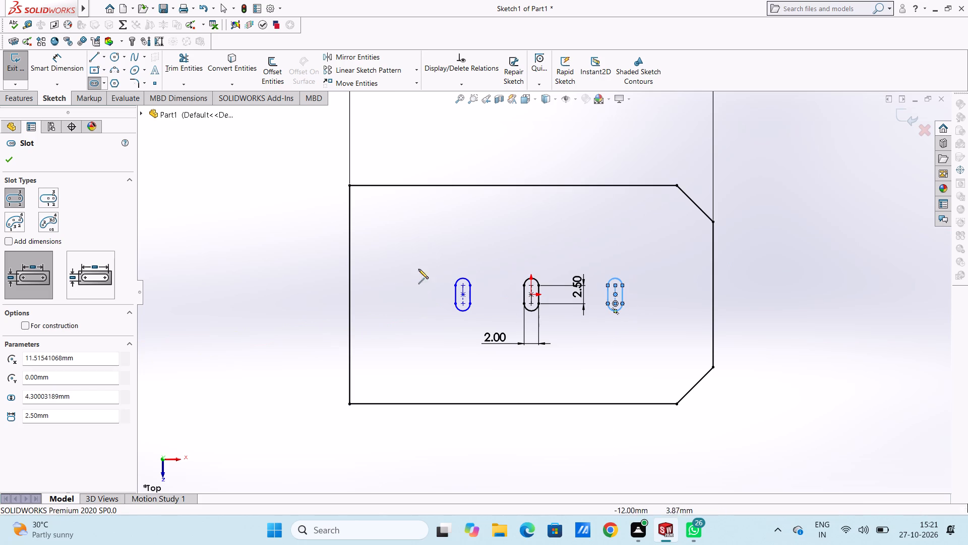
left_click(8, 161)
left_click(279, 256)
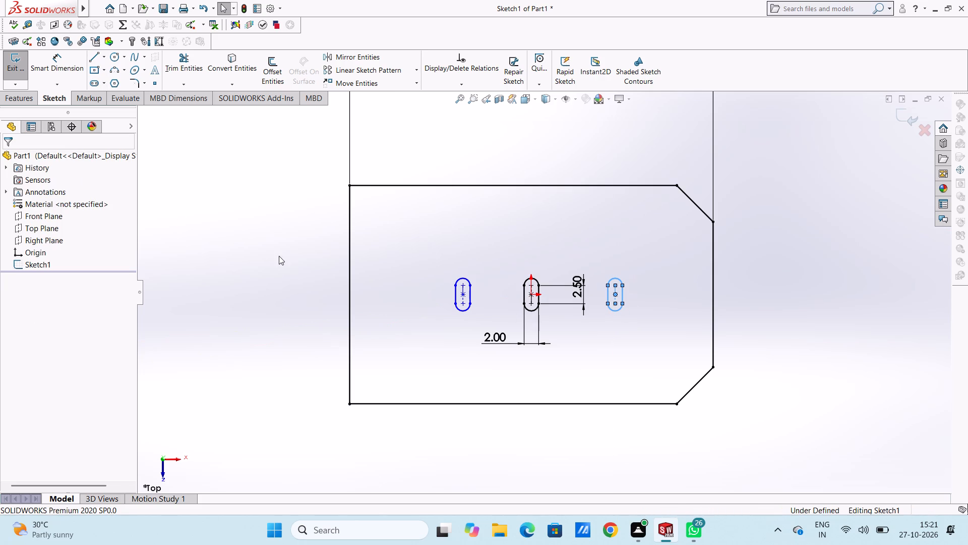
Move the centre slot's 2.00 dimension below the plate outline and its 2.50 dimension above the outline.
scroll(367, 307, "up", 5)
scroll(553, 324, "down", 4)
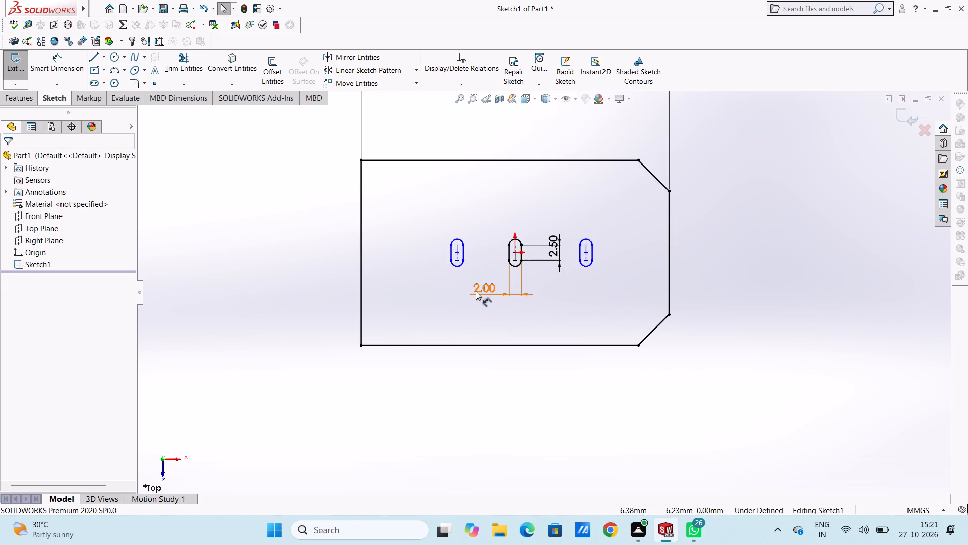
left_click_drag(476, 291, 431, 456)
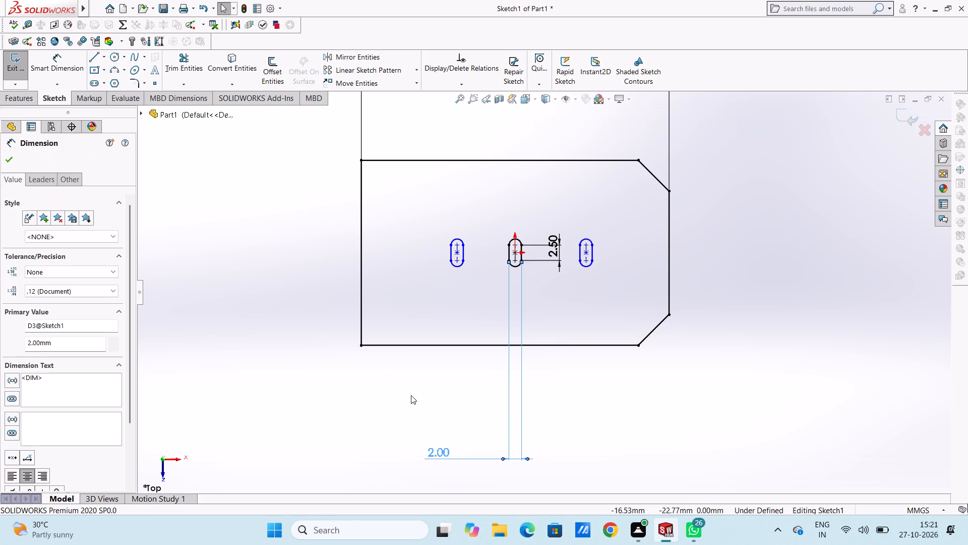
left_click(409, 395)
left_click_drag(554, 241, 561, 128)
left_click(733, 272)
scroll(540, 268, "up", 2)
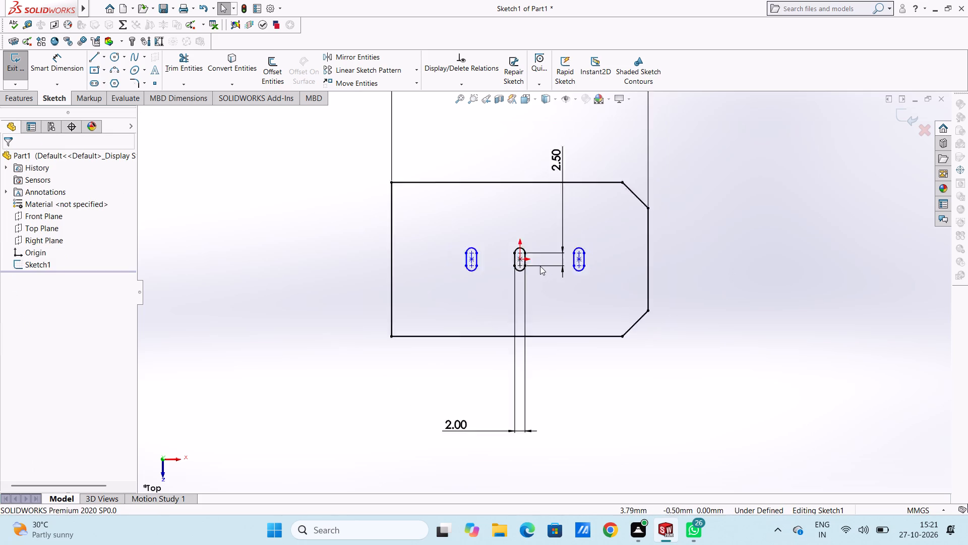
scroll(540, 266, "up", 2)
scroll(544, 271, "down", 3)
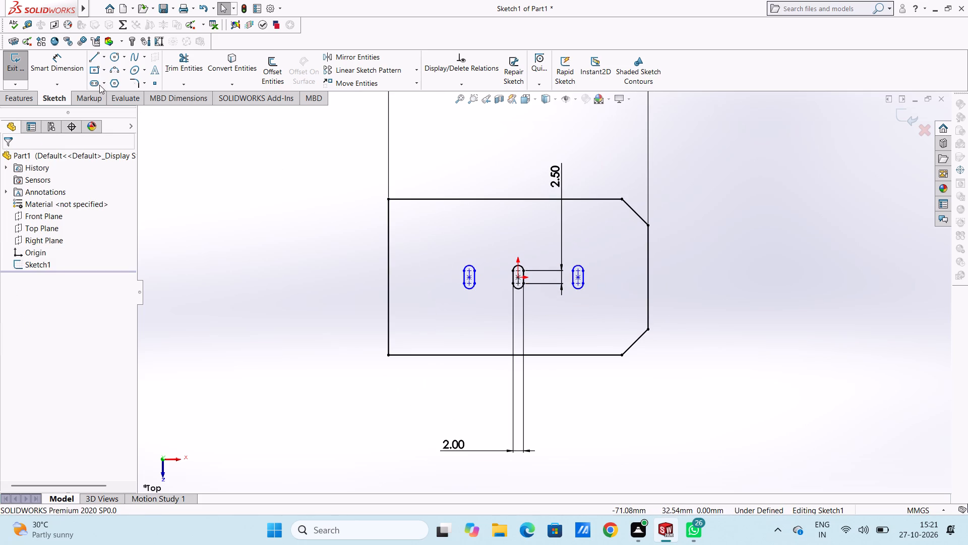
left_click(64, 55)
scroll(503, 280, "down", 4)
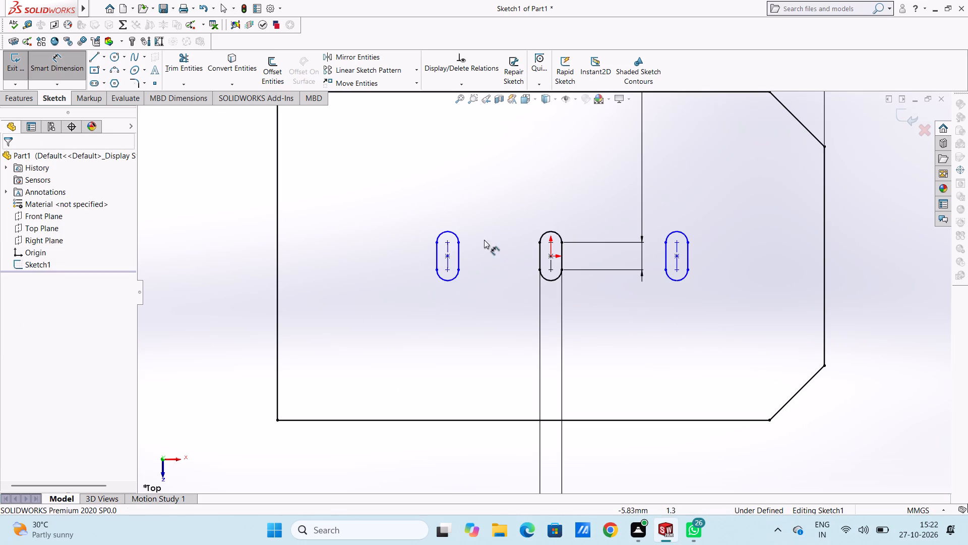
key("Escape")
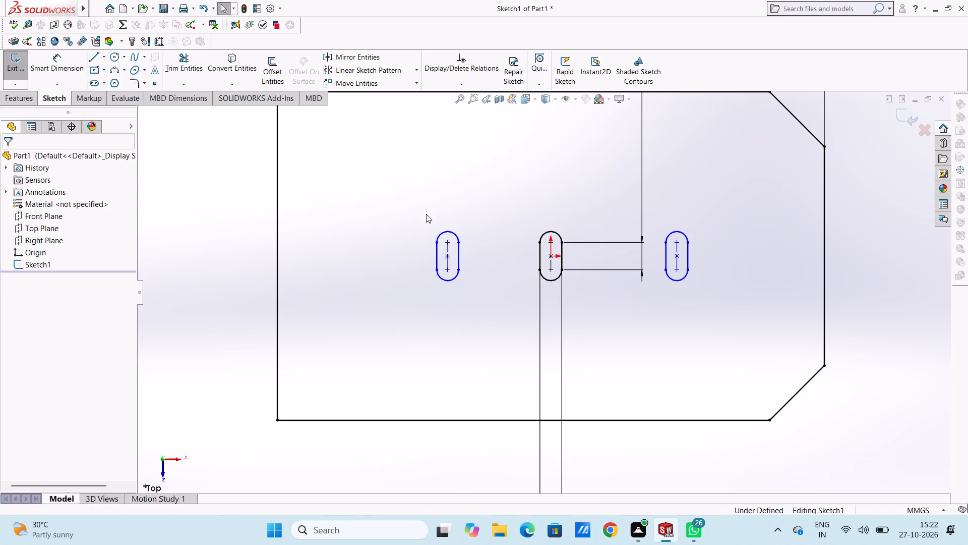
Add a horizontal relation between the left slot's centre point and the sketch origin.
left_click(448, 257)
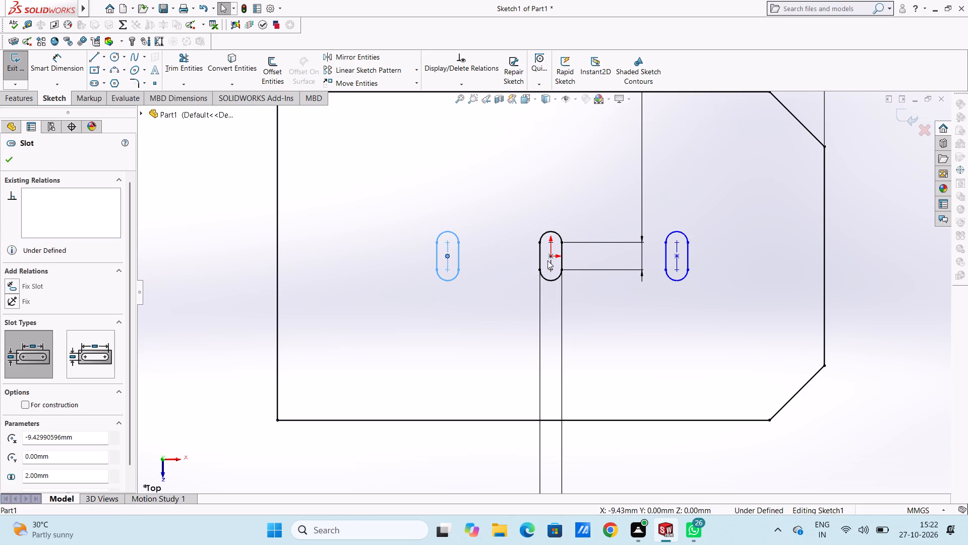
left_click(551, 259, "ctrl")
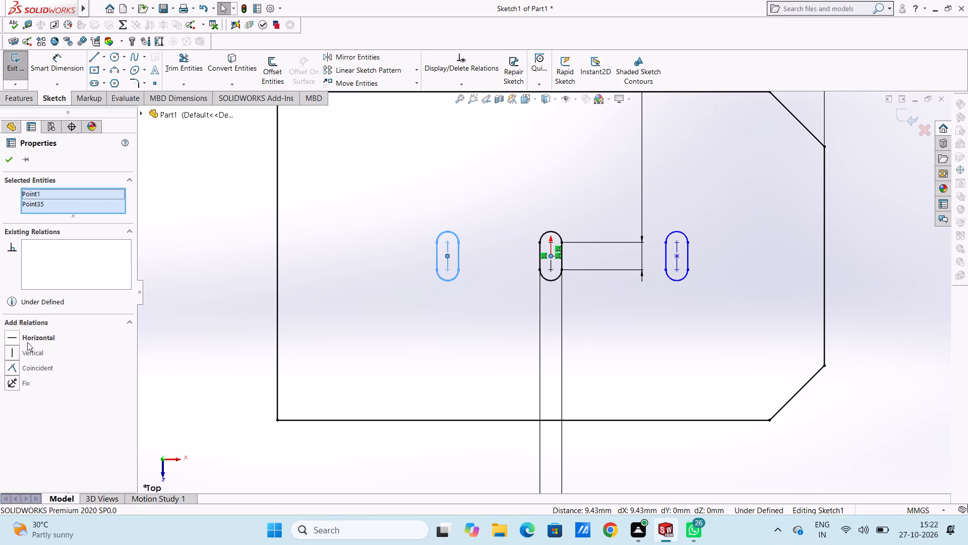
left_click(14, 337)
left_click(233, 286)
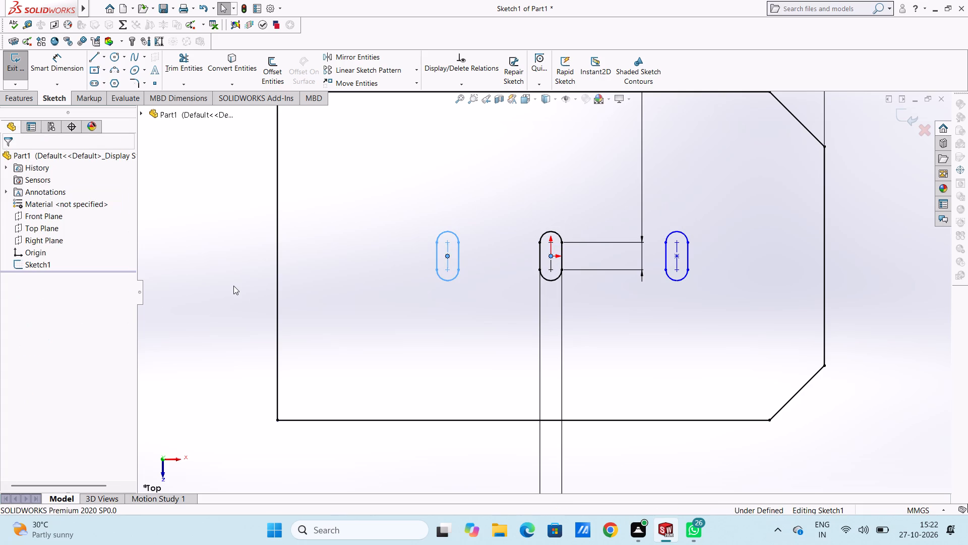
Add a horizontal relation between the right slot's centre point and the sketch origin.
left_click(551, 259)
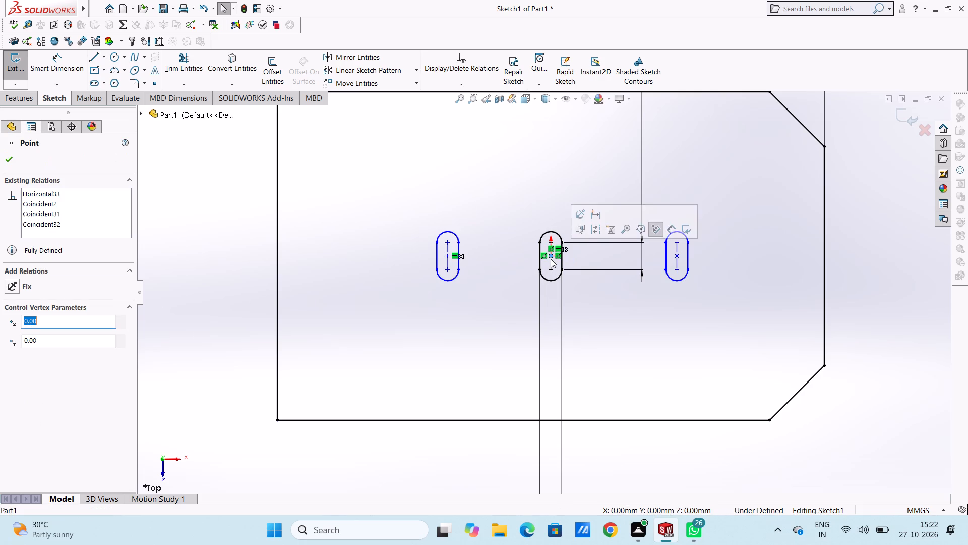
left_click(678, 256, "ctrl")
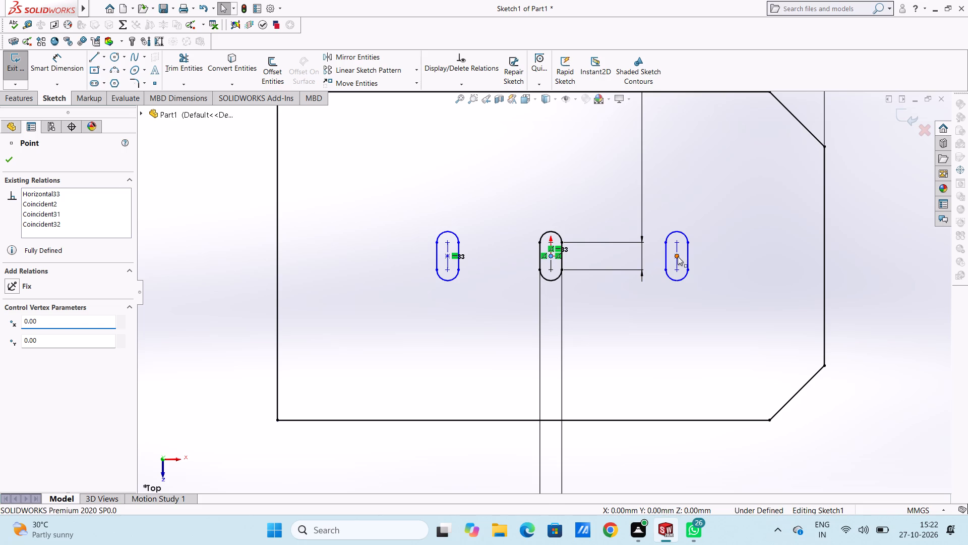
left_click(14, 354)
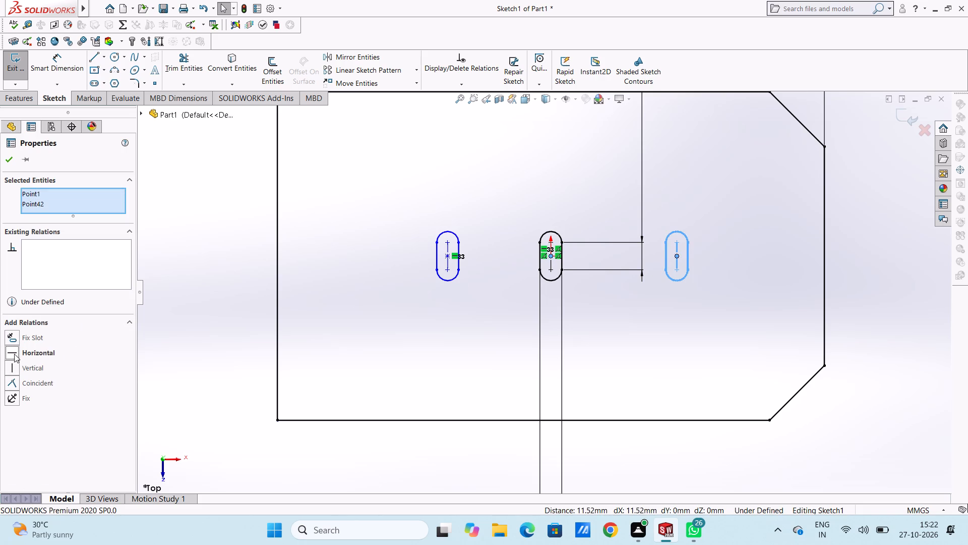
left_click(200, 302)
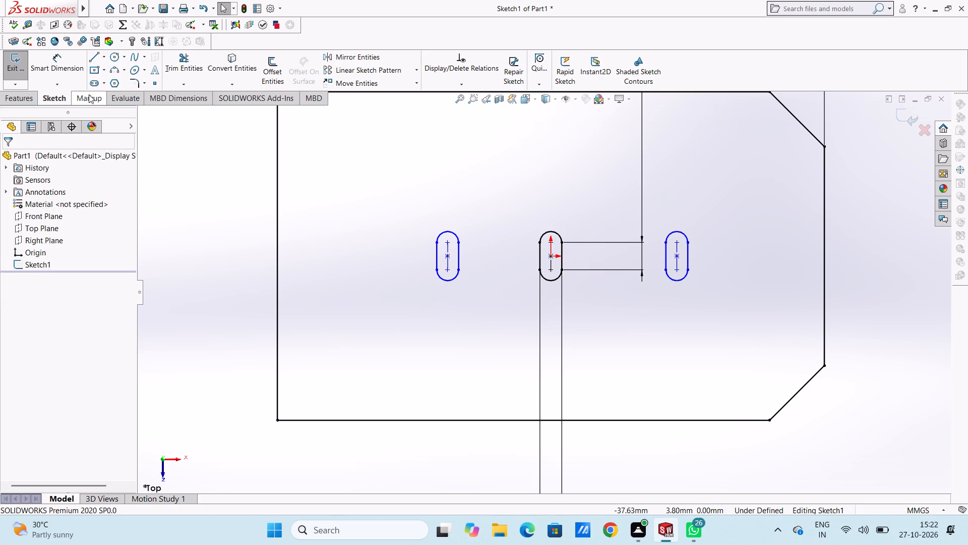
Dimension the left slot's straight vertical side to 2.5 mm with Smart Dimension, placing the value outside the plate's left edge.
left_click(66, 61)
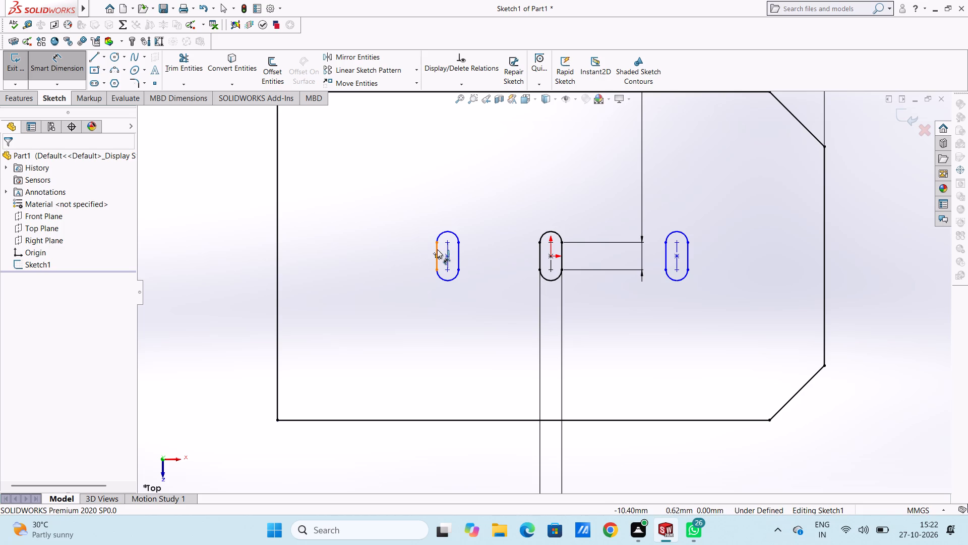
left_click(437, 249)
scroll(232, 240, "up", 4)
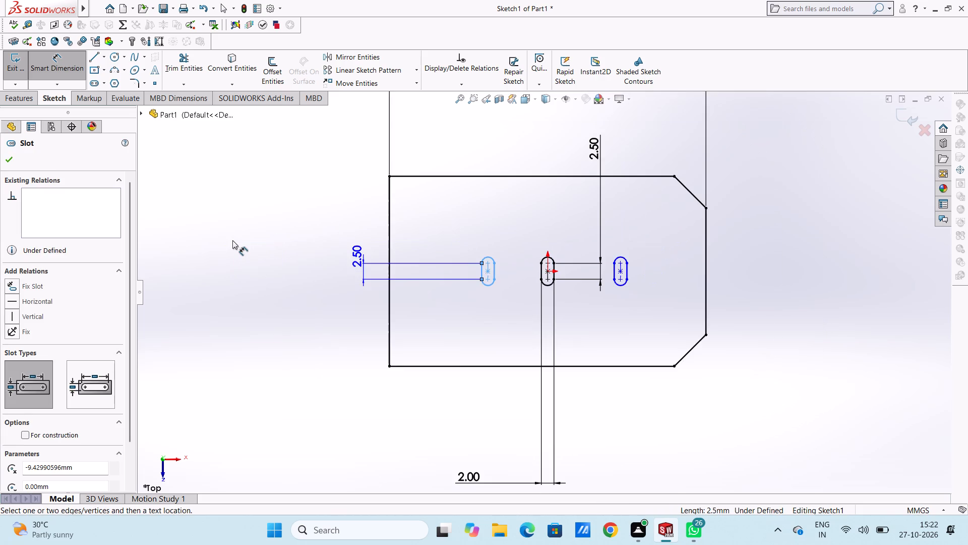
left_click(253, 250)
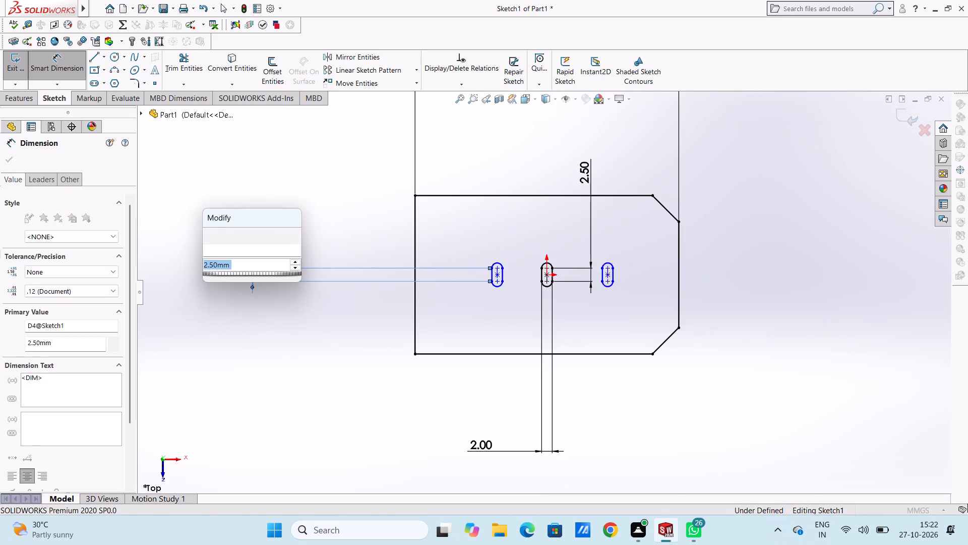
left_click(211, 231)
left_click(247, 204)
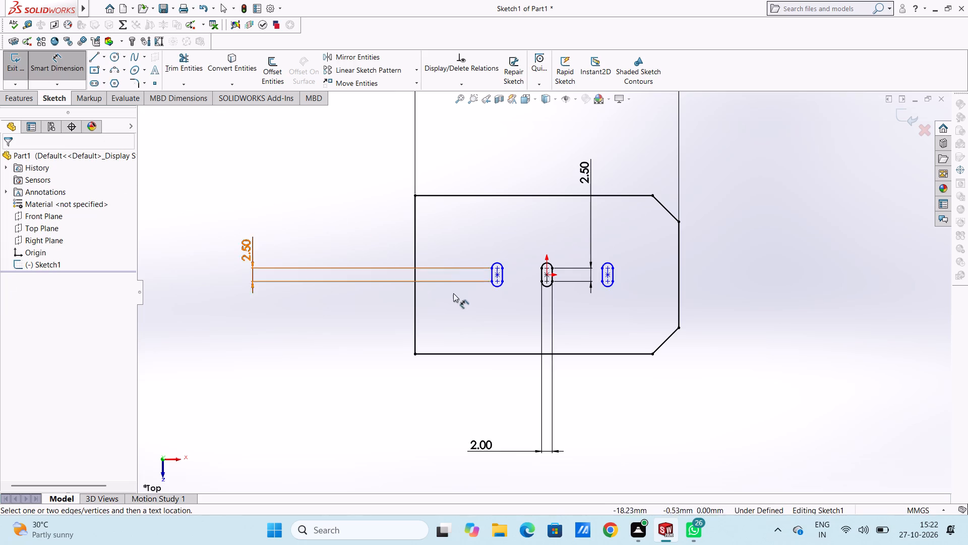
Dimension the left slot's width between its two straight sides as 2 mm, placing the value below the plate.
scroll(474, 299, "down", 4)
left_click(512, 246)
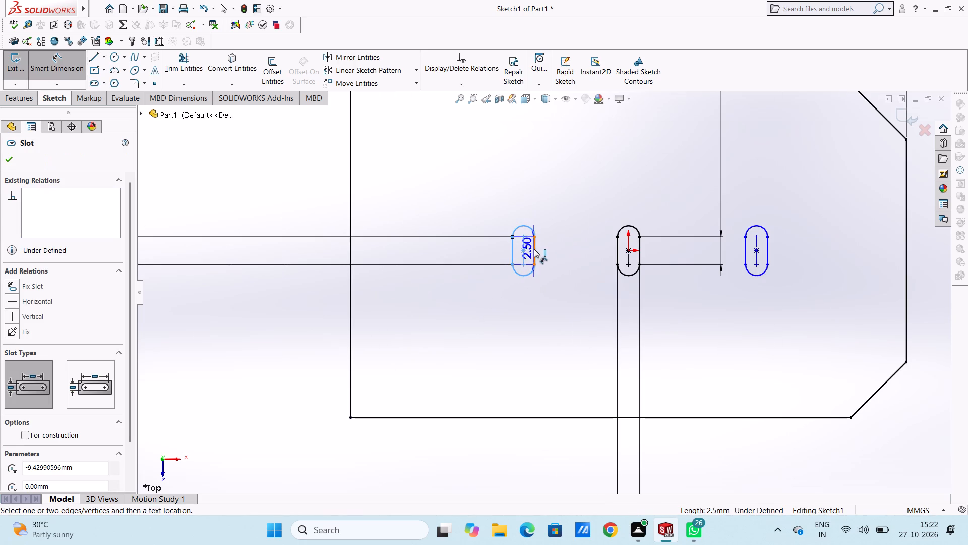
left_click(535, 249)
left_click(446, 468)
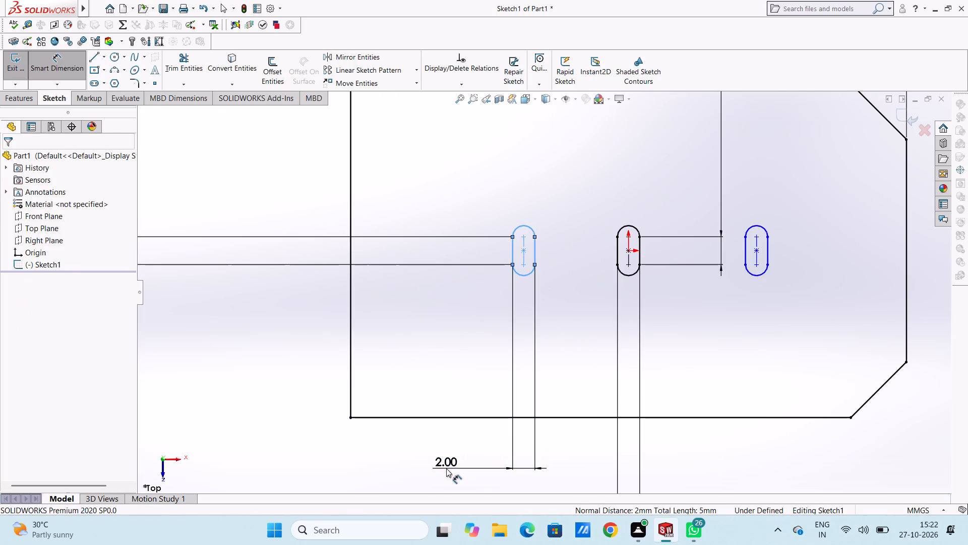
left_click(403, 448)
left_click(380, 450)
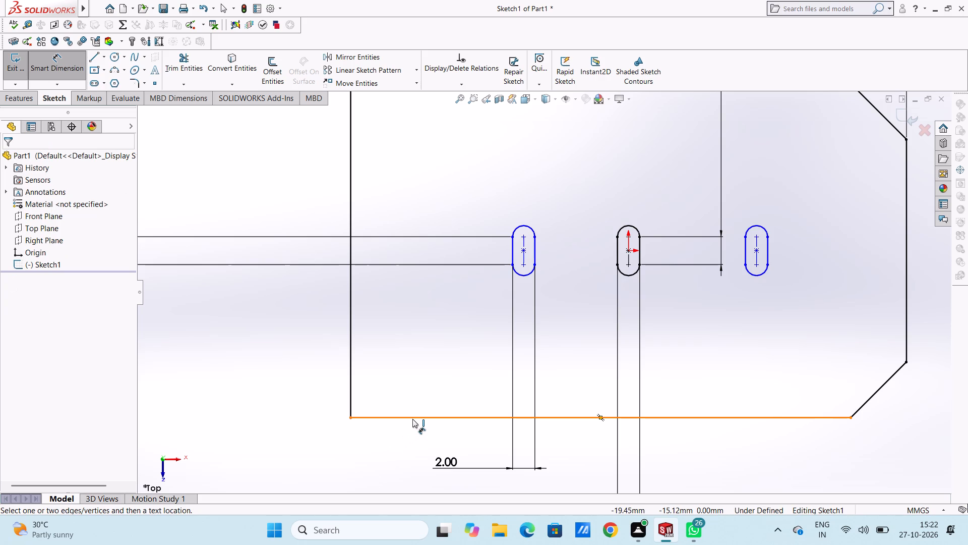
Dimension the horizontal distance from the left slot's centre point to the origin as 12 mm, placing the value below the slots.
left_click(523, 249)
left_click(628, 252)
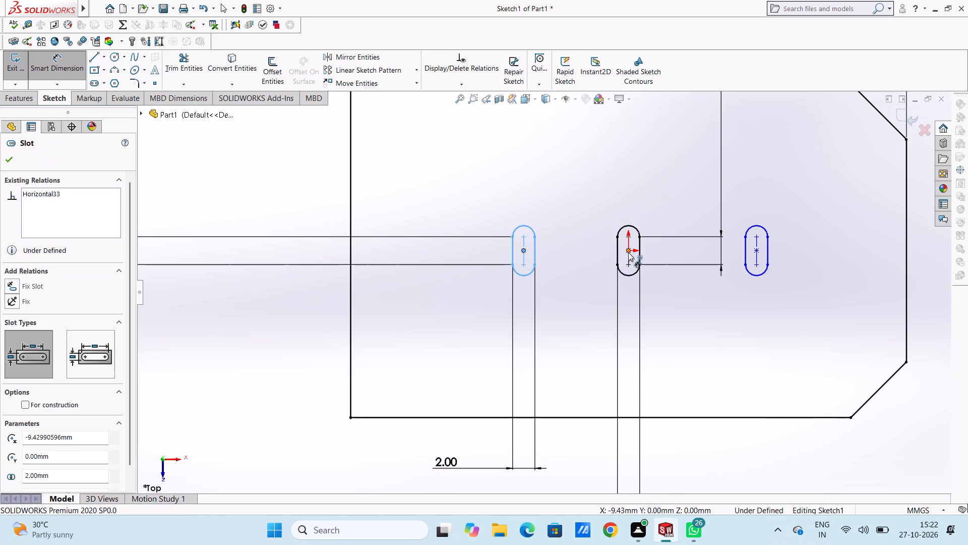
left_click(588, 350)
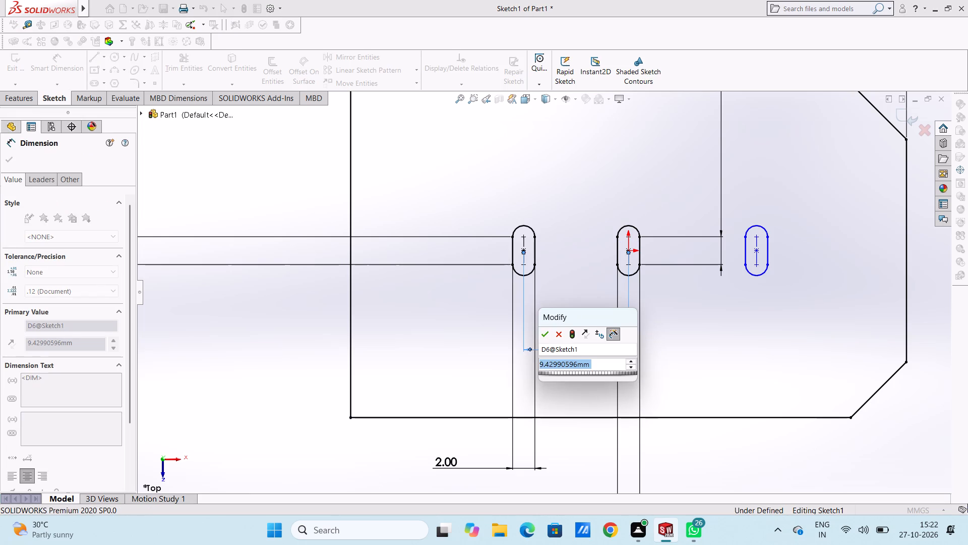
type("12")
key("Return")
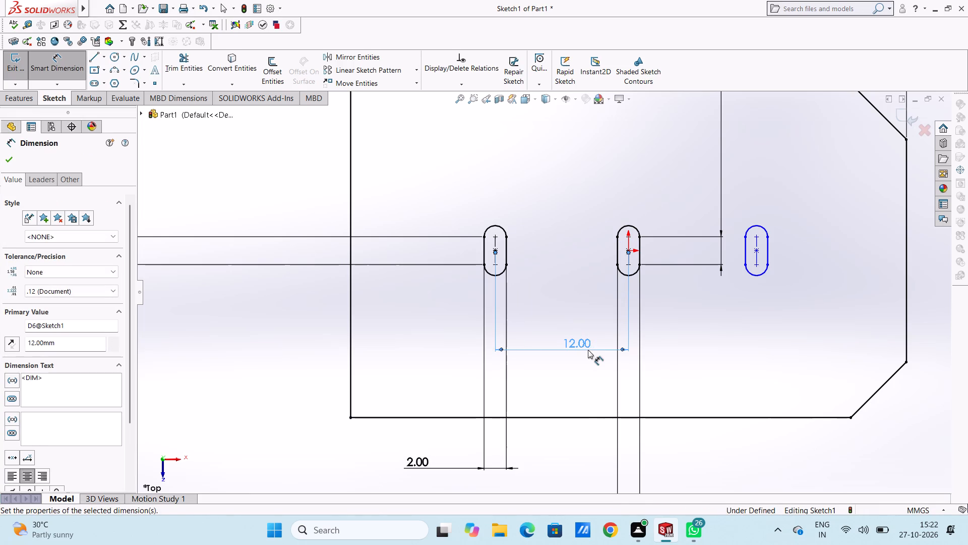
left_click(570, 295)
Dimension the horizontal distance from the origin to the right slot's centre point as 12 mm, in line with the matching left dimension.
left_click(630, 252)
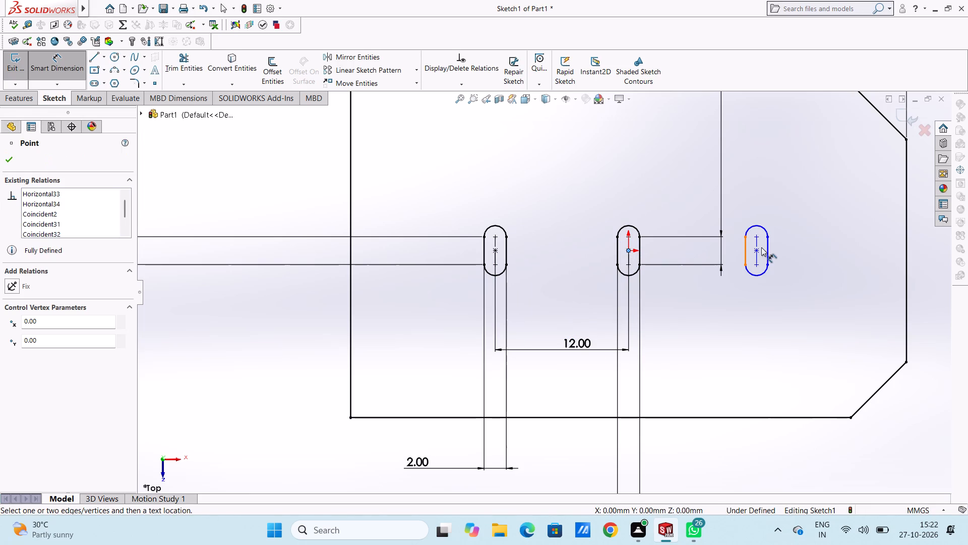
left_click(757, 251)
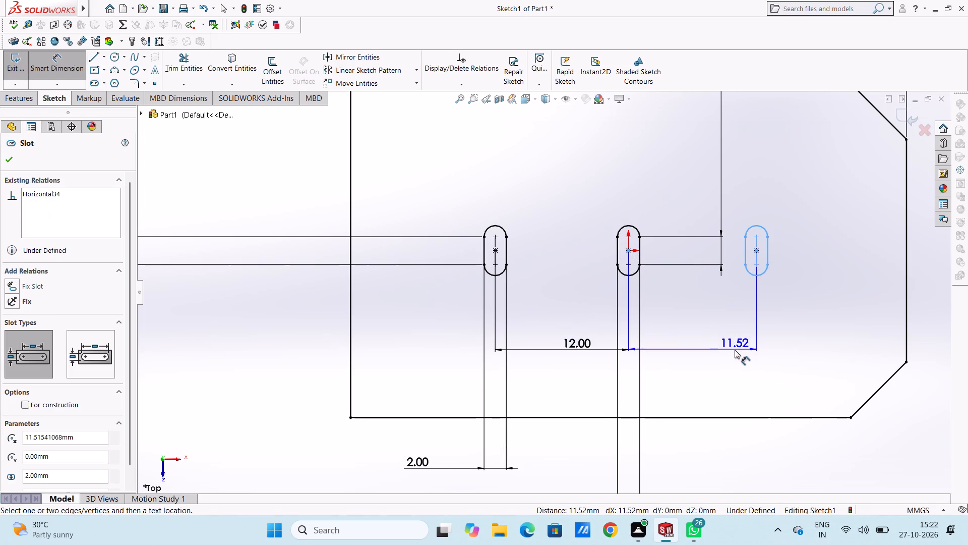
left_click(735, 350)
type("12")
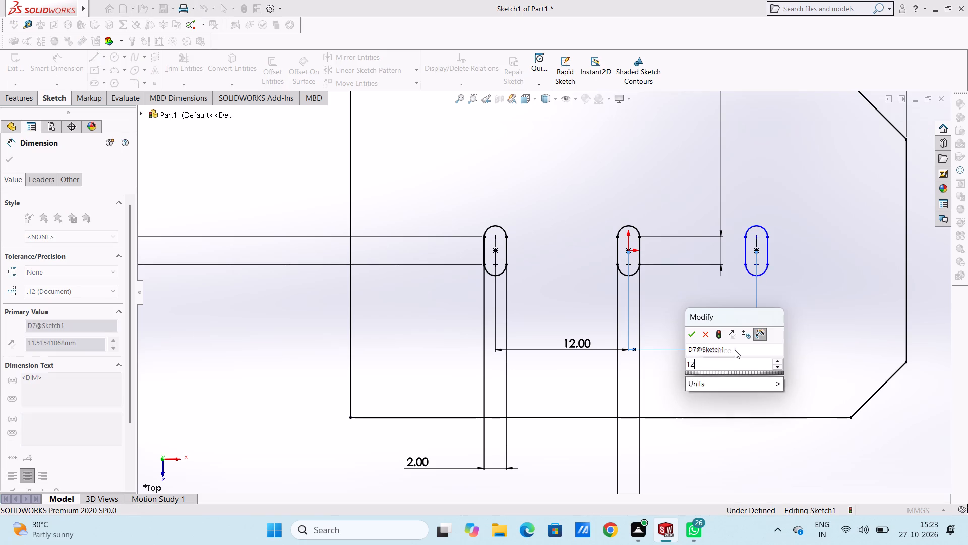
key("Return")
left_click(702, 310)
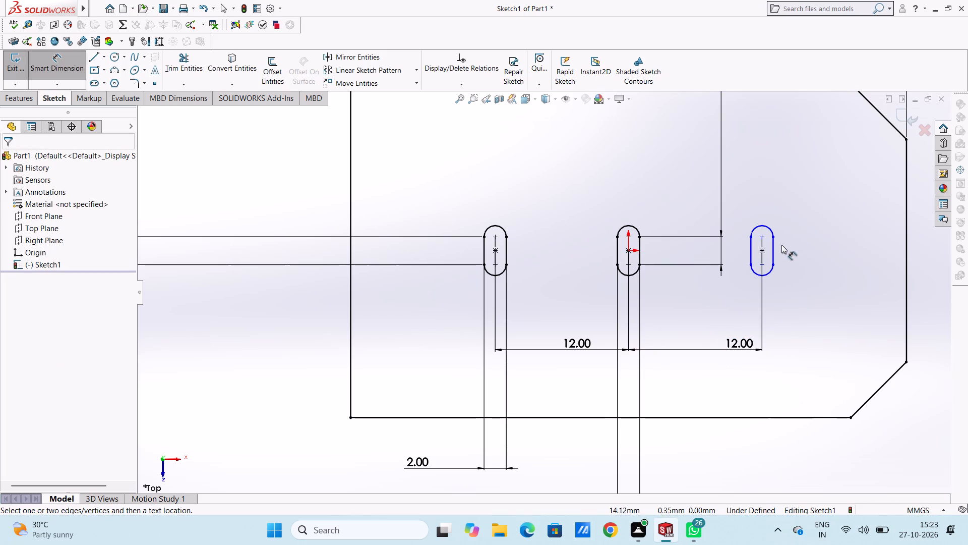
Dimension the right slot's straight vertical side as 2.5 mm, placing the value between the slot and the plate's right edge.
left_click(774, 245)
left_click(880, 236)
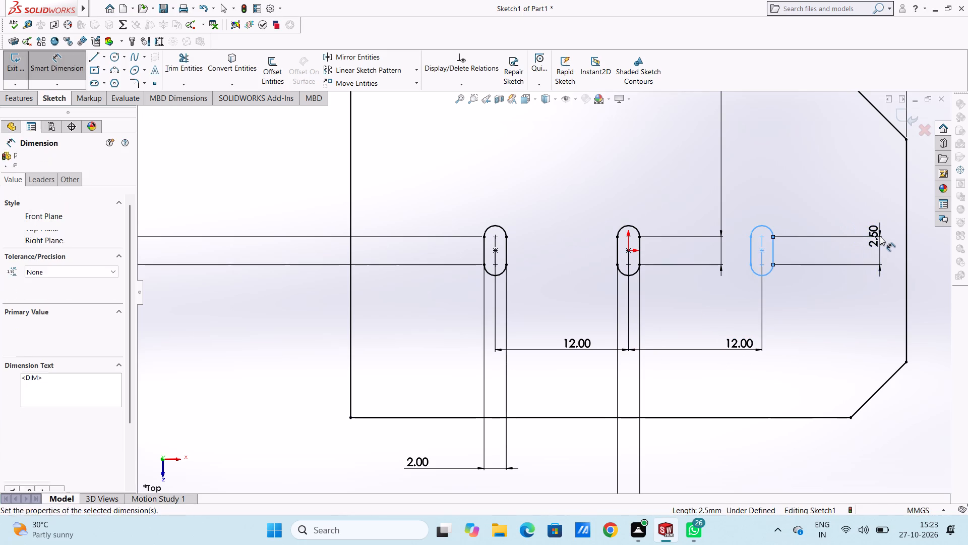
left_click(835, 219)
left_click(812, 213)
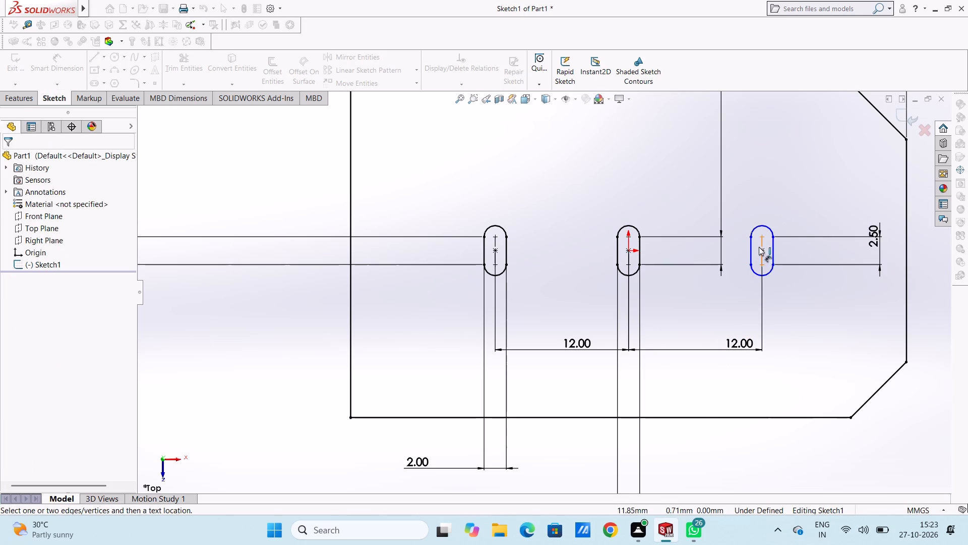
Dimension the right slot's width between its two straight sides as 2 mm, placing the value above the slot.
left_click(750, 249)
left_click(772, 247)
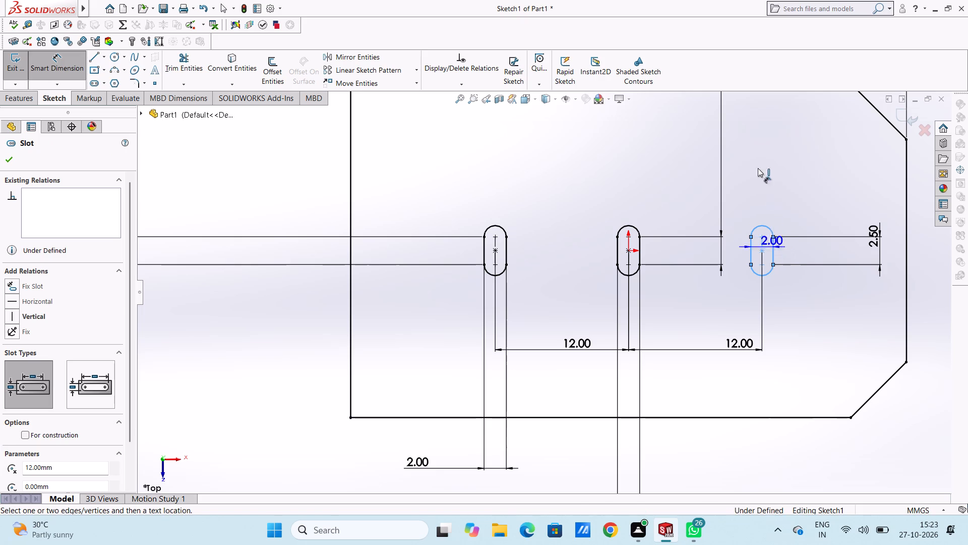
left_click(709, 145)
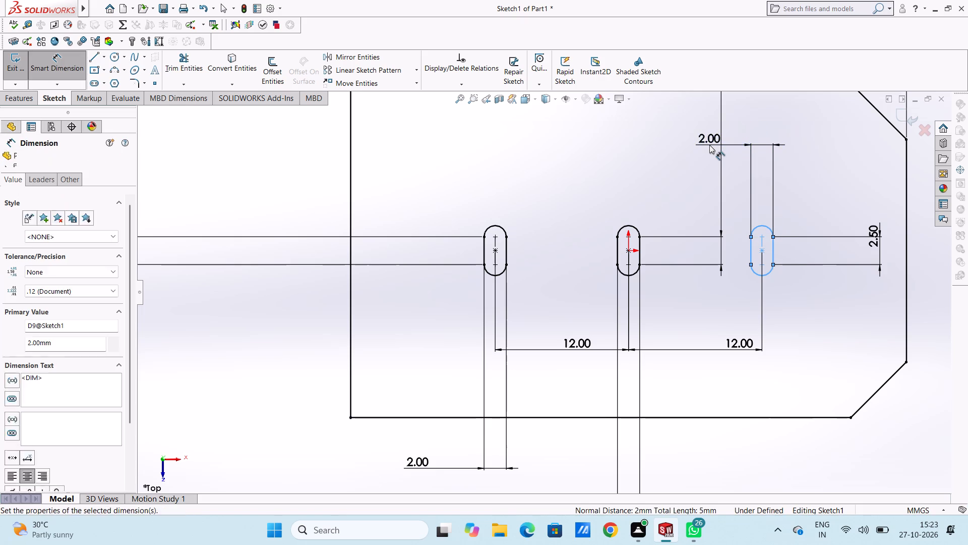
left_click(669, 135)
left_click(628, 180)
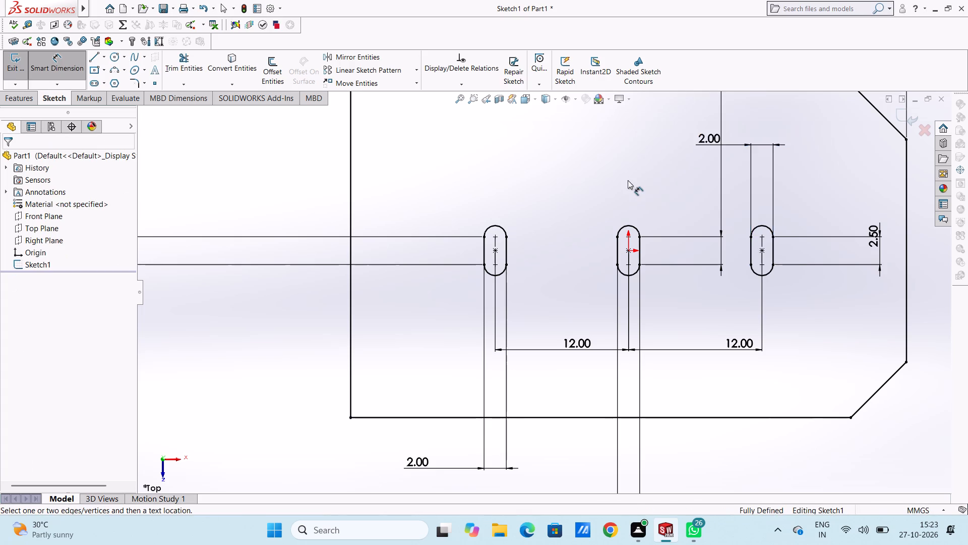
Extrude the slotted plate profile as a blind boss 0.75 mm thick from the sketch plane.
scroll(628, 180, "up", 5)
scroll(471, 332, "up", 1)
middle_click_drag(349, 387, 364, 304)
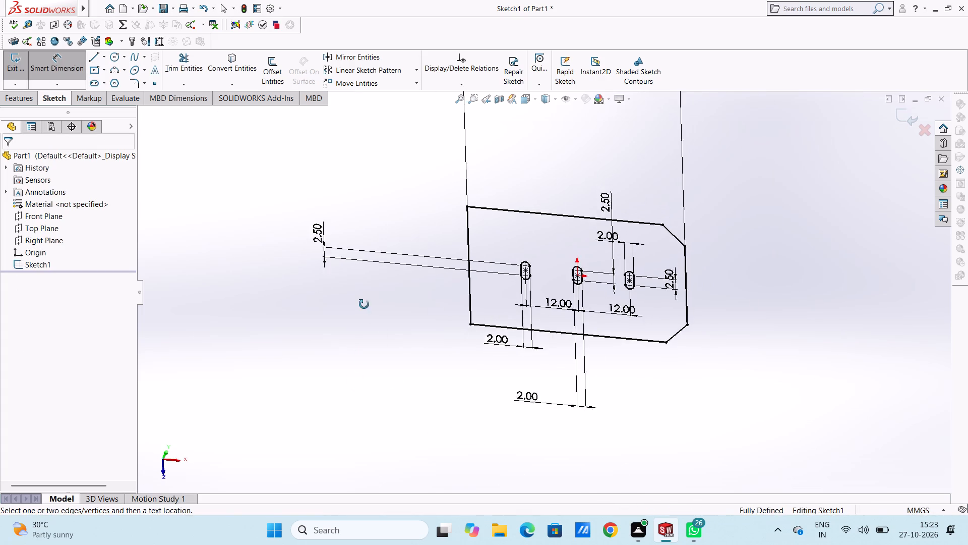
middle_click_drag(364, 304, 365, 380)
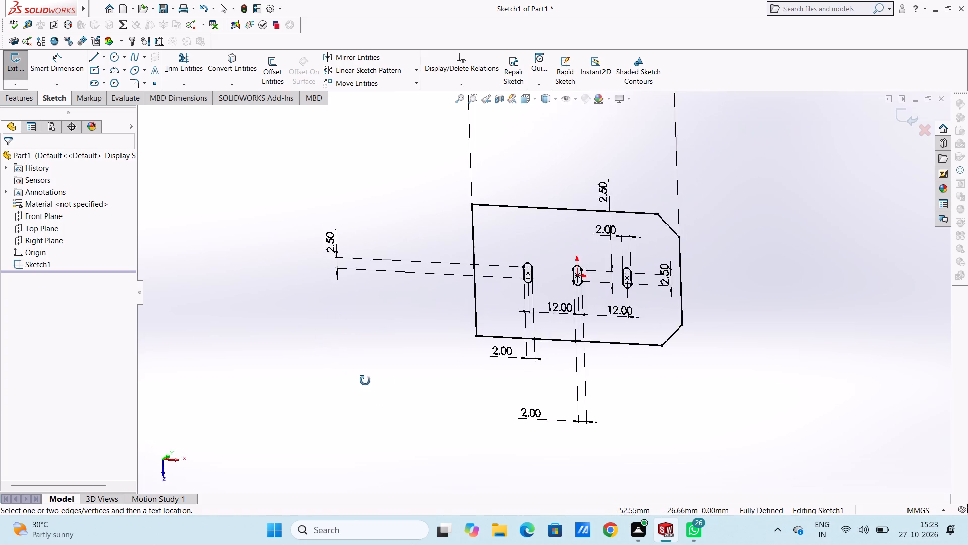
middle_click_drag(365, 380, 316, 333)
left_click(53, 70)
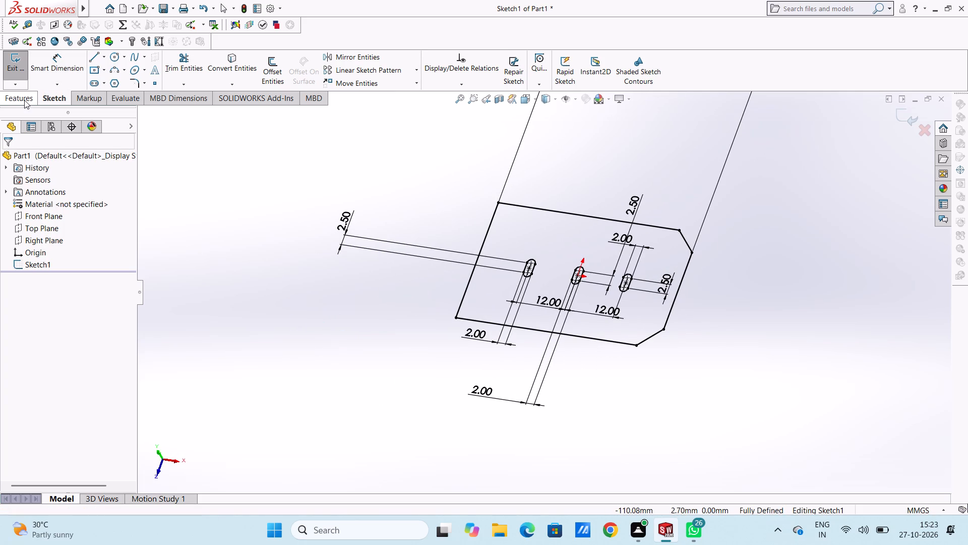
left_click(23, 100)
left_click_drag(23, 68, 25, 75)
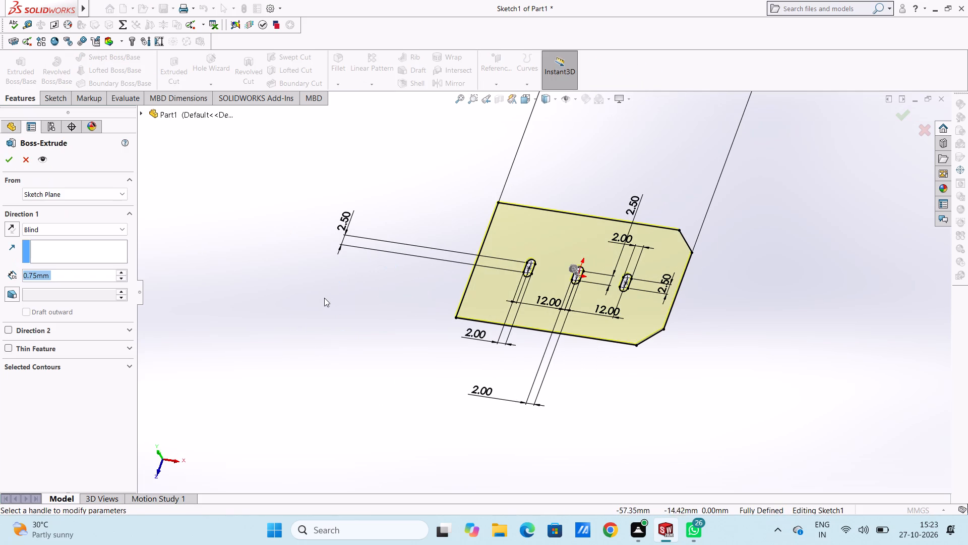
left_click(5, 155)
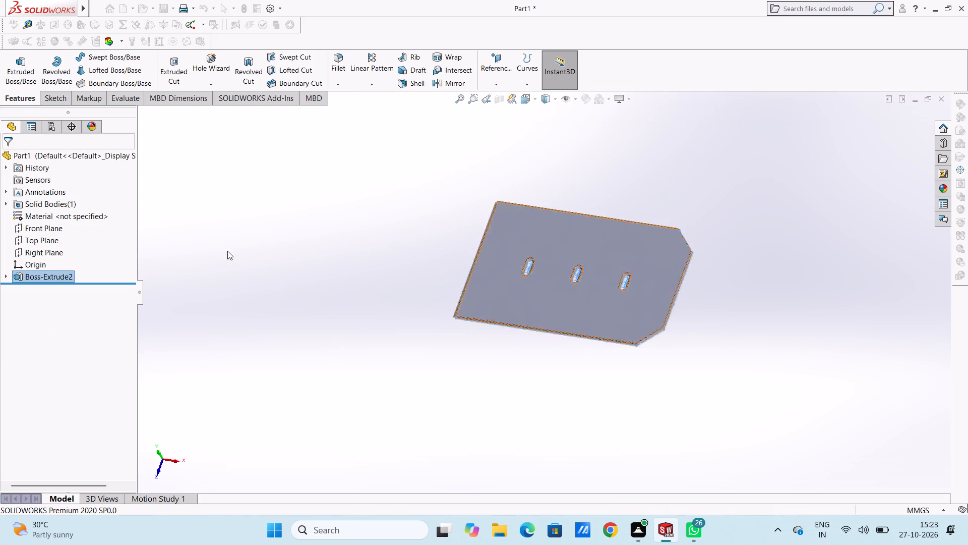
left_click(245, 258)
Examine the extruded plate and its three slots from several angles and in the Top view.
middle_click_drag(337, 314, 354, 372)
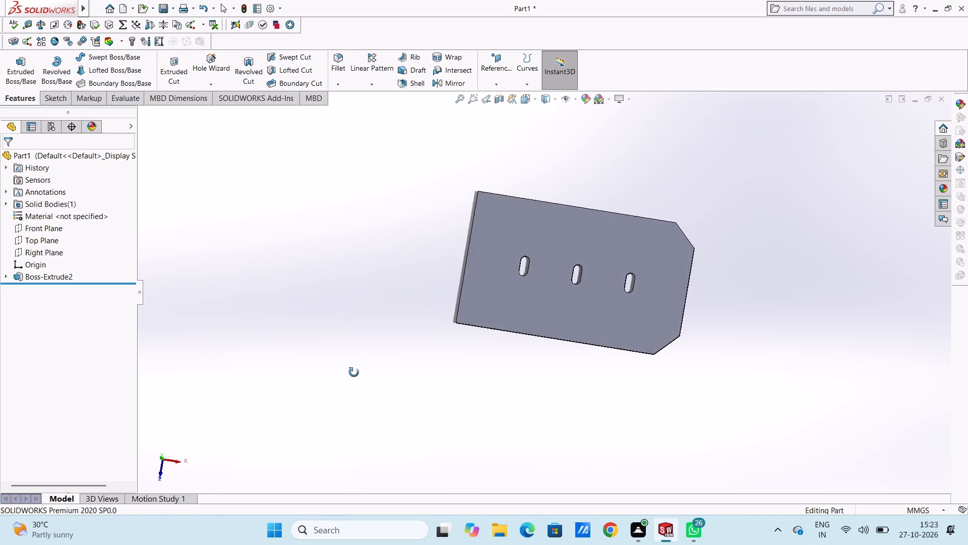
middle_click_drag(354, 372, 307, 325)
middle_click_drag(317, 298, 400, 357)
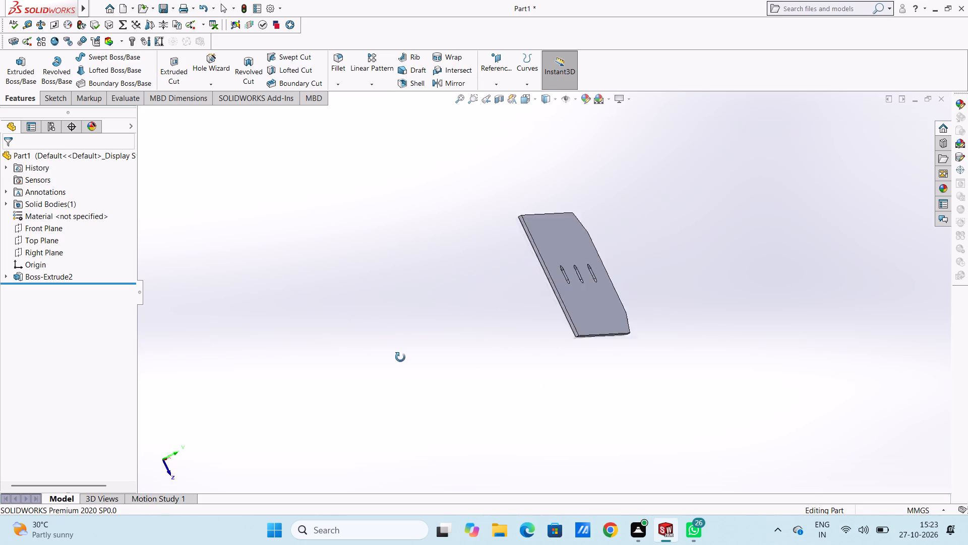
middle_click_drag(400, 357, 320, 340)
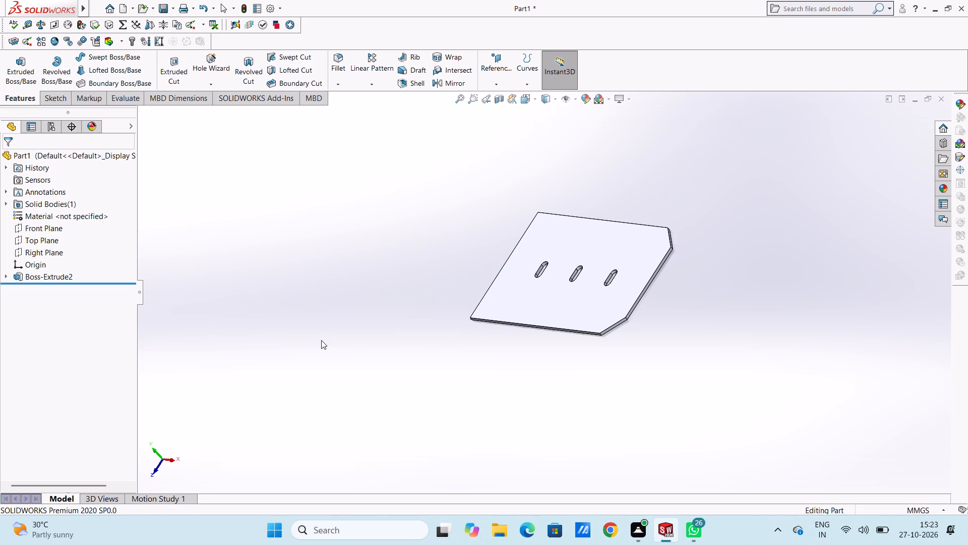
scroll(352, 322, "up", 2)
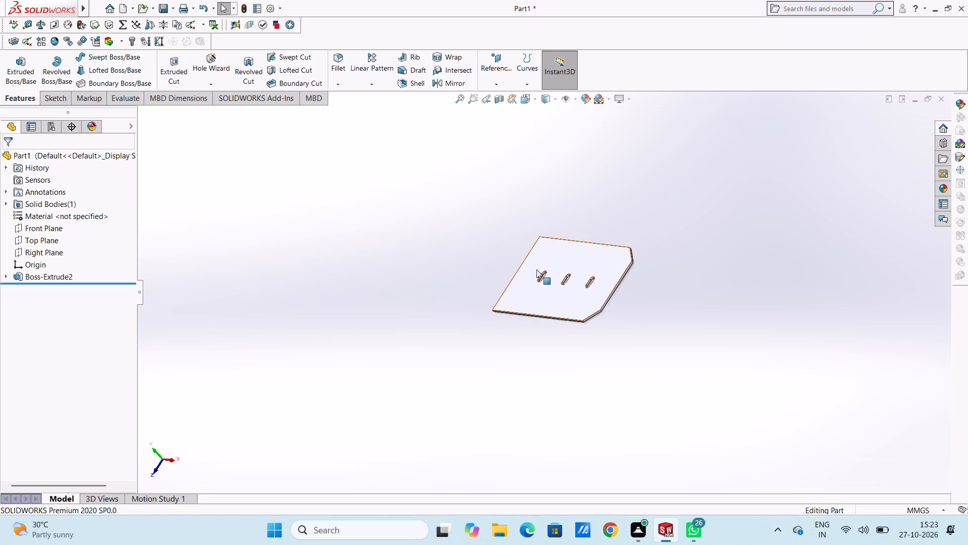
middle_click_drag(422, 296, 467, 408)
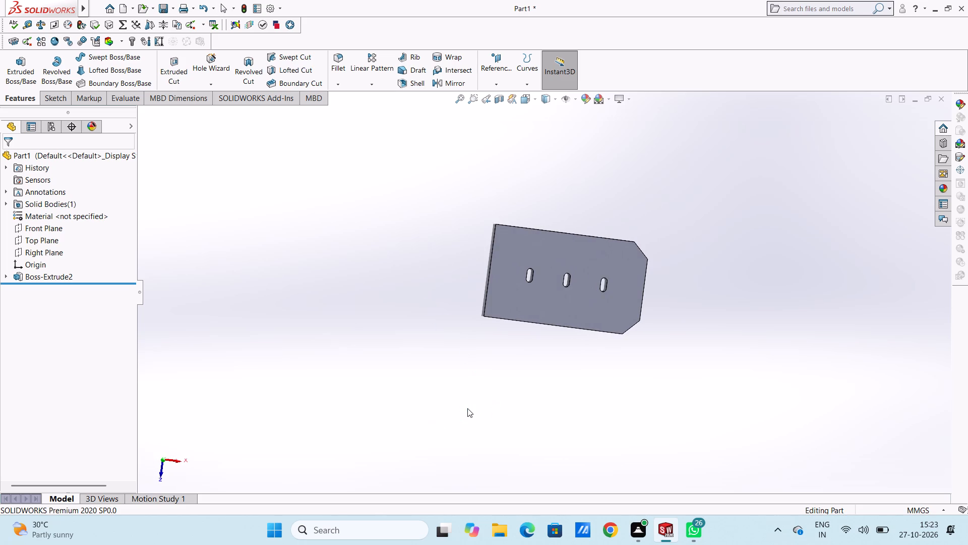
key("ctrl+5")
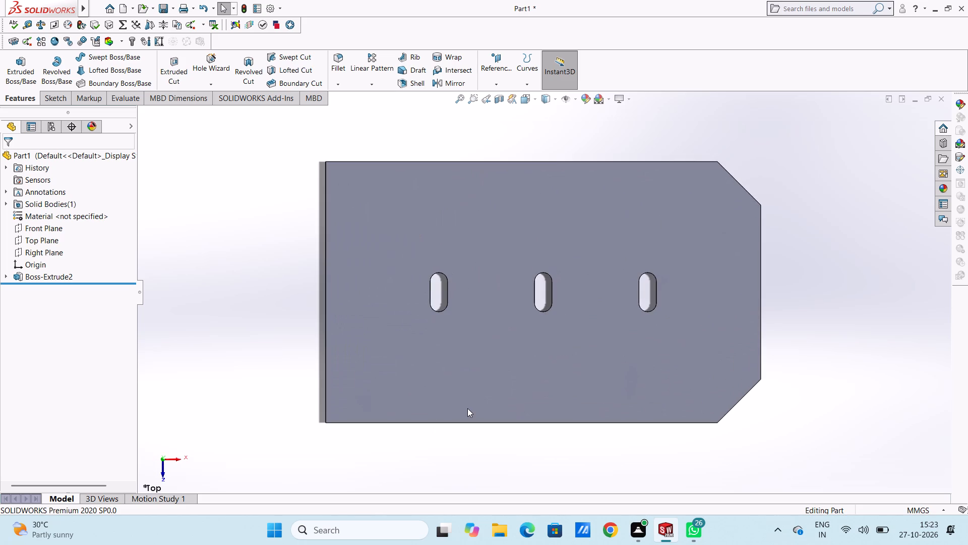
scroll(664, 280, "up", 4)
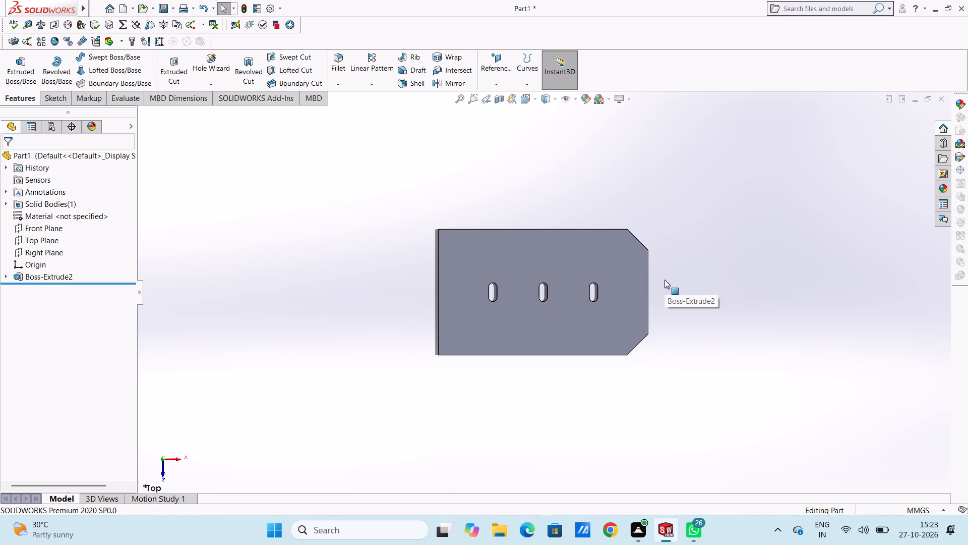
scroll(580, 258, "down", 1)
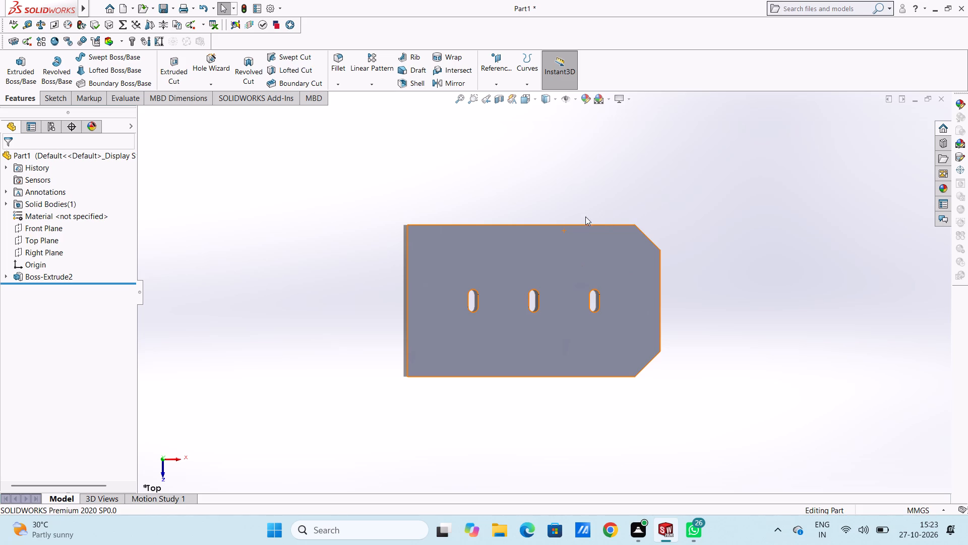
scroll(538, 204, "down", 2)
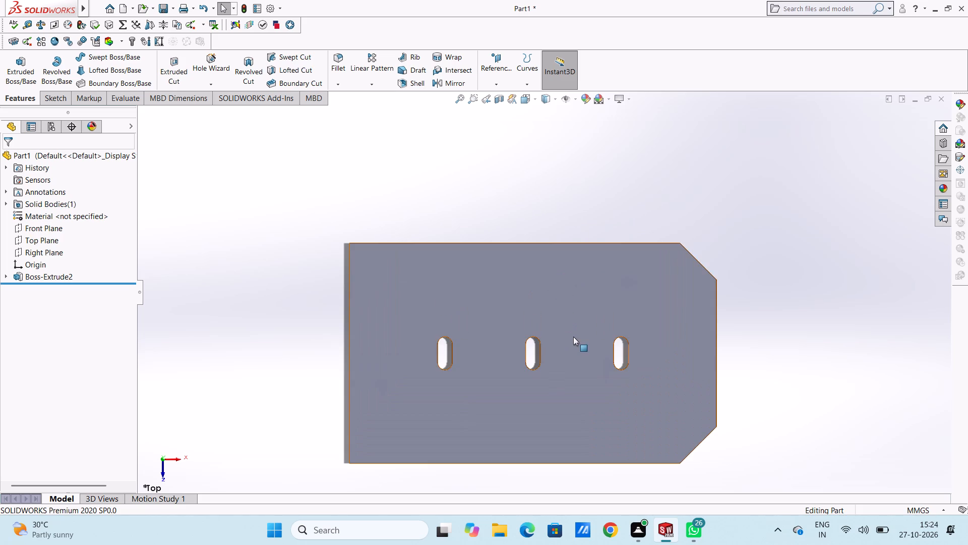
scroll(572, 334, "up", 4)
scroll(561, 339, "down", 1)
Start a new sketch on the plate's large top face.
left_click(560, 263)
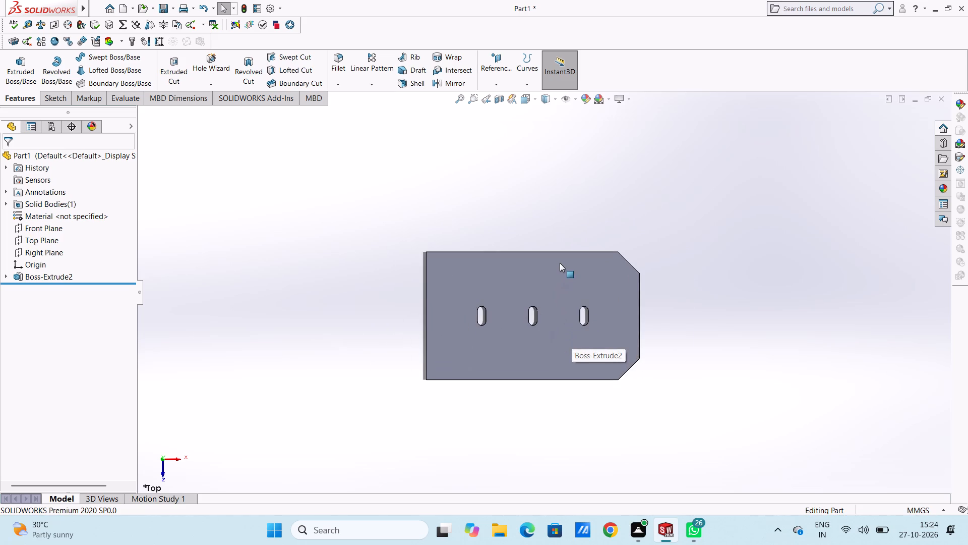
left_click(605, 237)
left_click(550, 231)
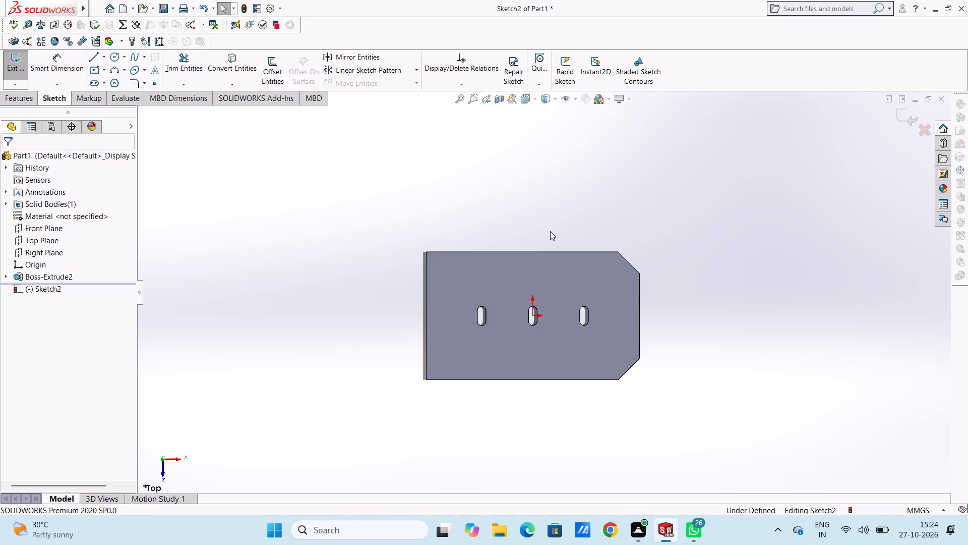
Begin a straight slot with its first centre point on the plate's upper long edge, between the middle and right slots.
scroll(539, 267, "down", 2)
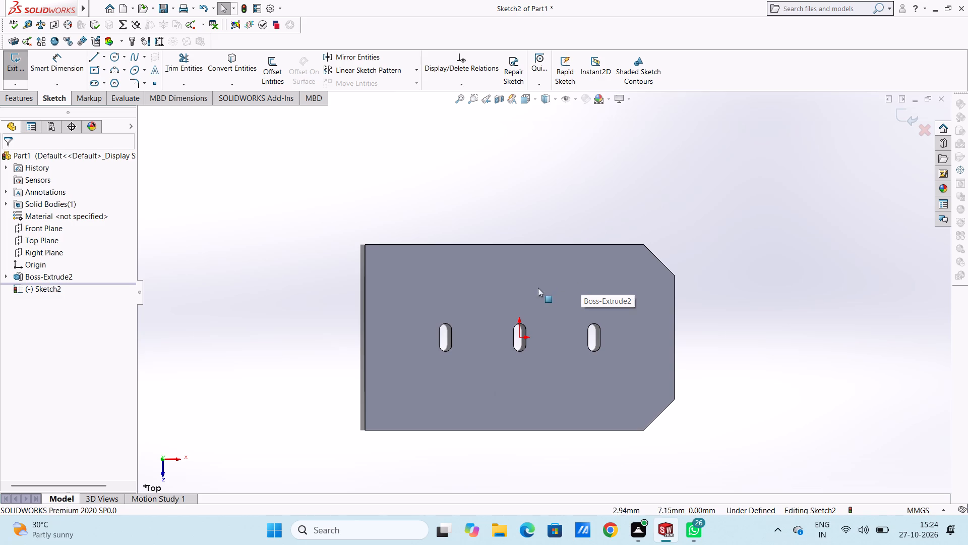
left_click(94, 83)
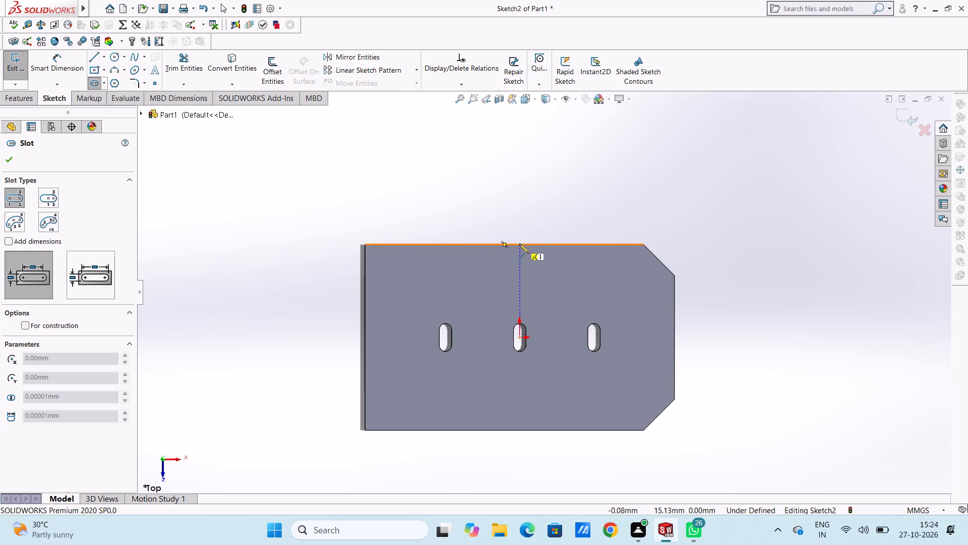
left_click(566, 245)
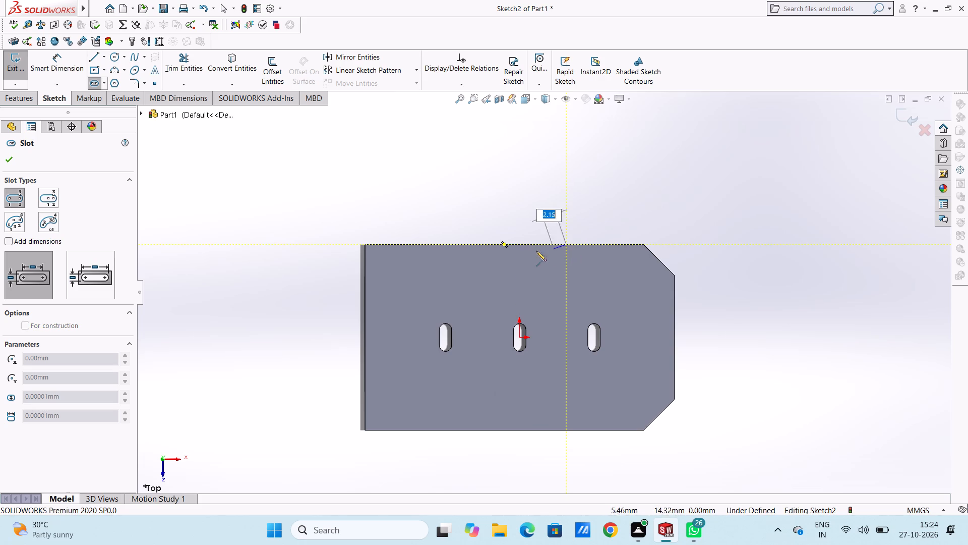
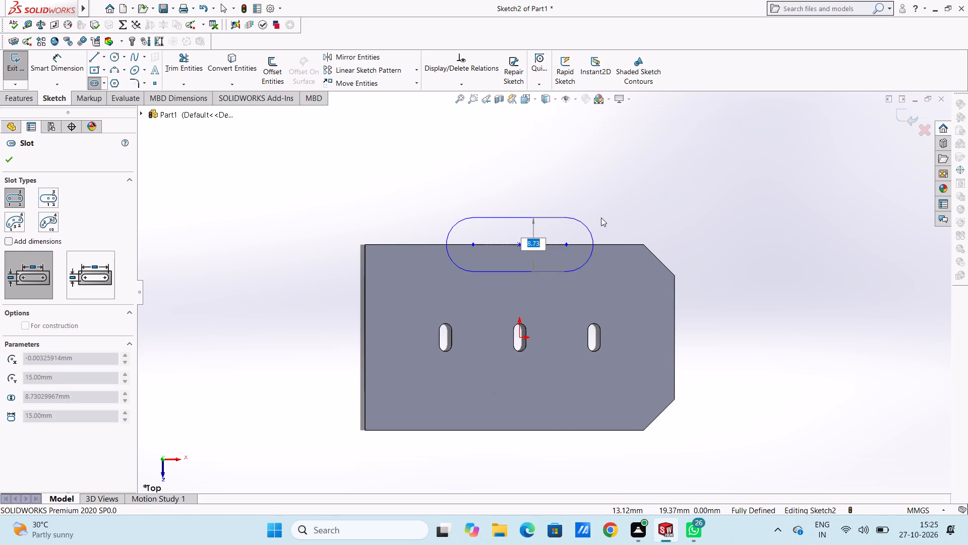
Complete the horizontal straight slot centred on the plate's upper long edge with a width of 6 mm.
key("6")
key("Return")
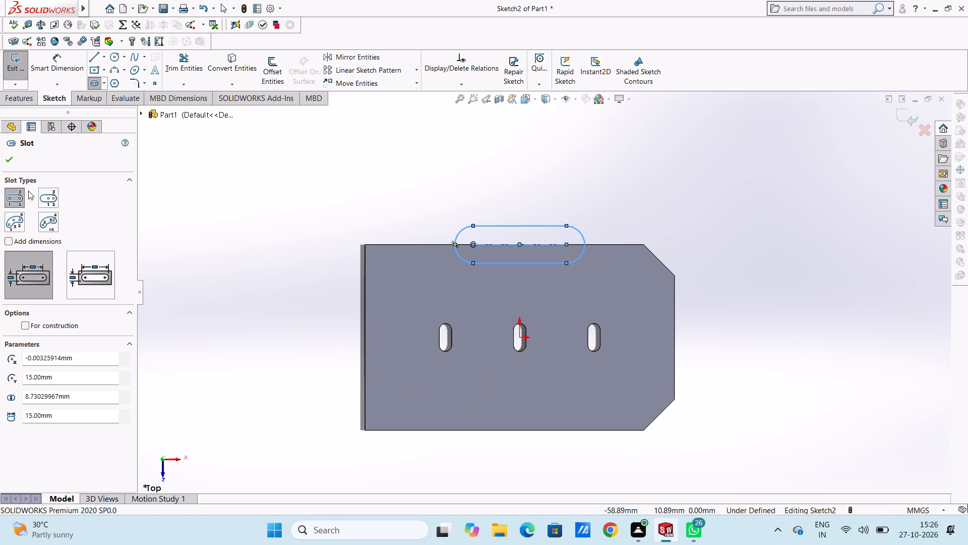
left_click(12, 157)
left_click(245, 197)
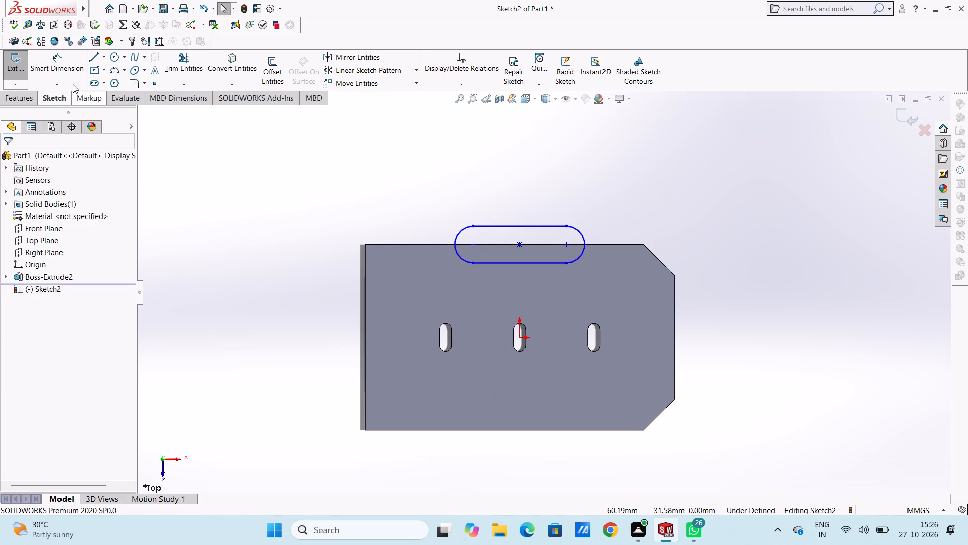
Dimension the edge slot's upper straight side, placing the dimension above the plate.
left_click(63, 61)
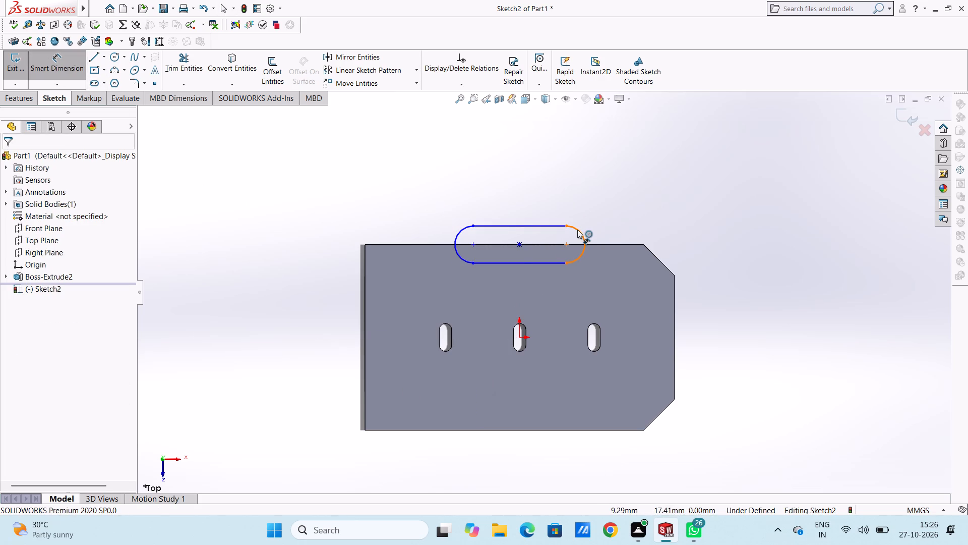
left_click(485, 224)
left_click(530, 135)
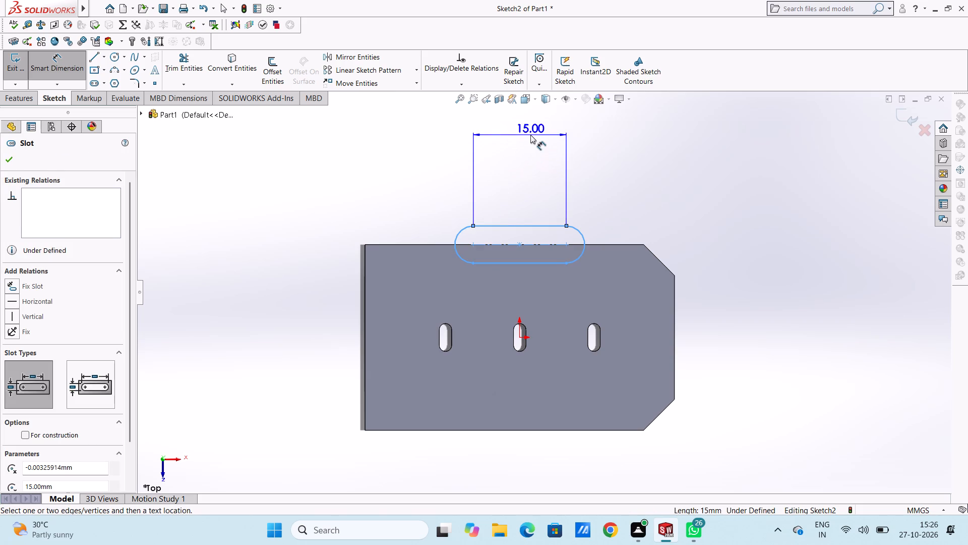
left_click(488, 119)
left_click(404, 167)
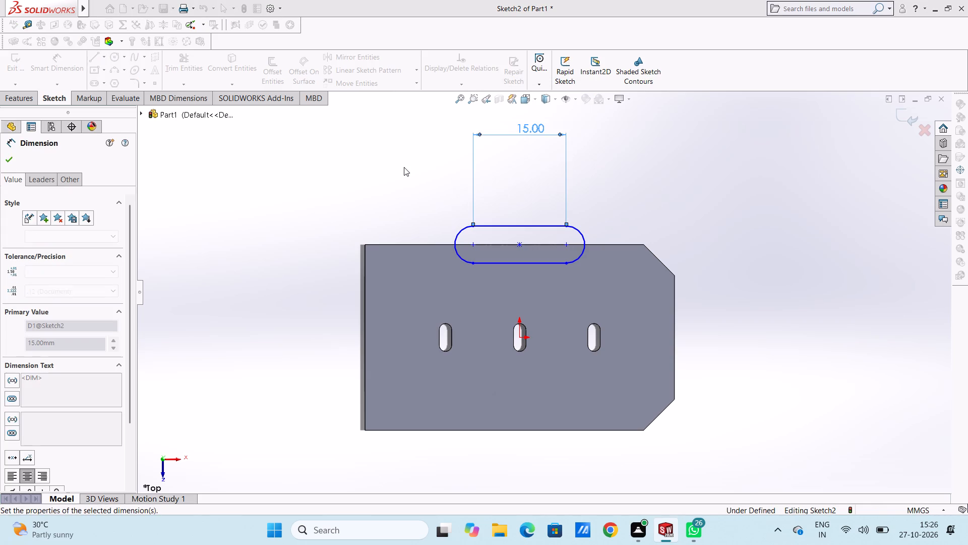
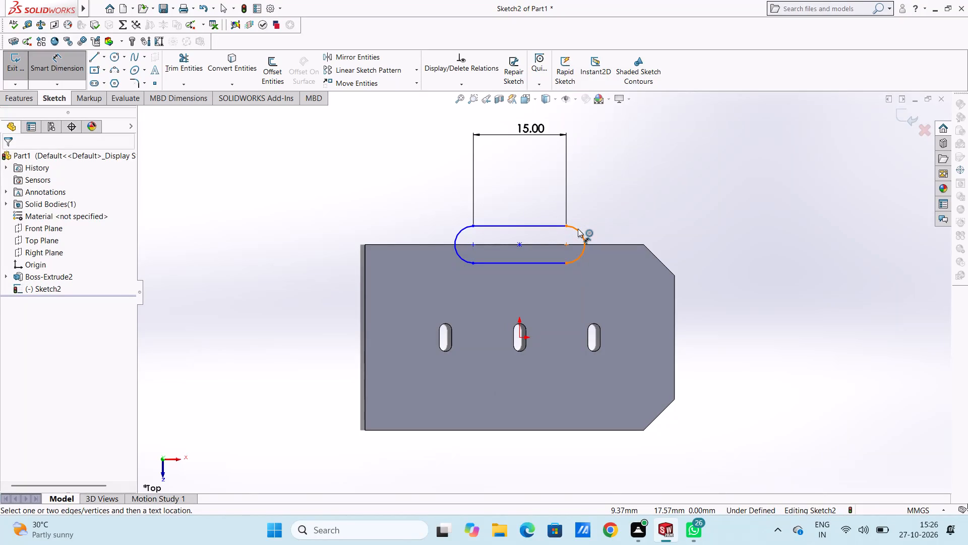
Dimension the radius of the upper edge slot's right end arc and set it to 6 mm.
left_click(578, 229)
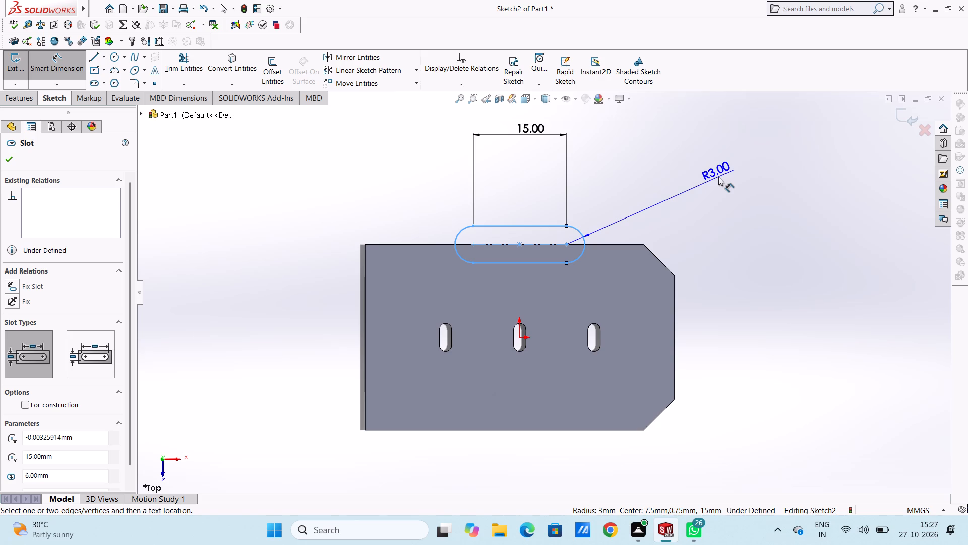
left_click(719, 177)
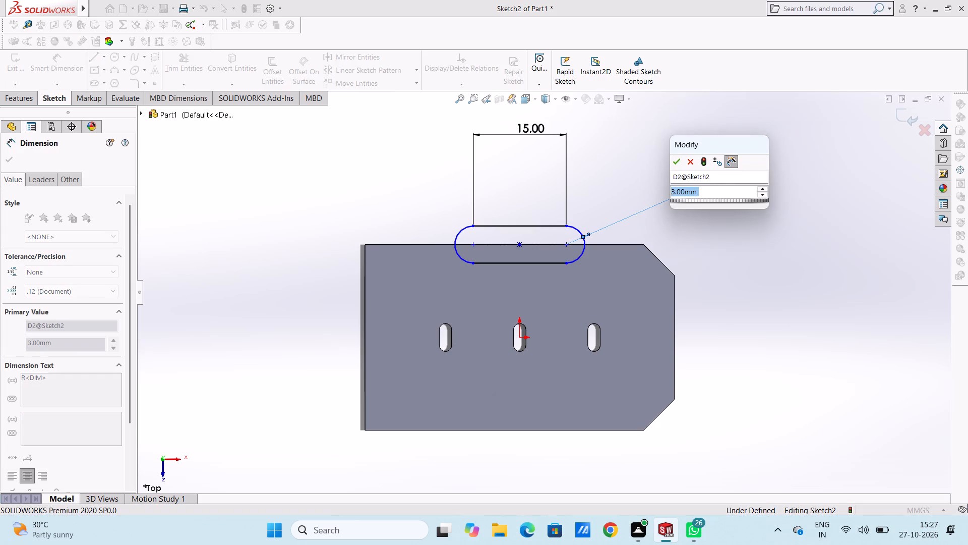
key("6")
key("Return")
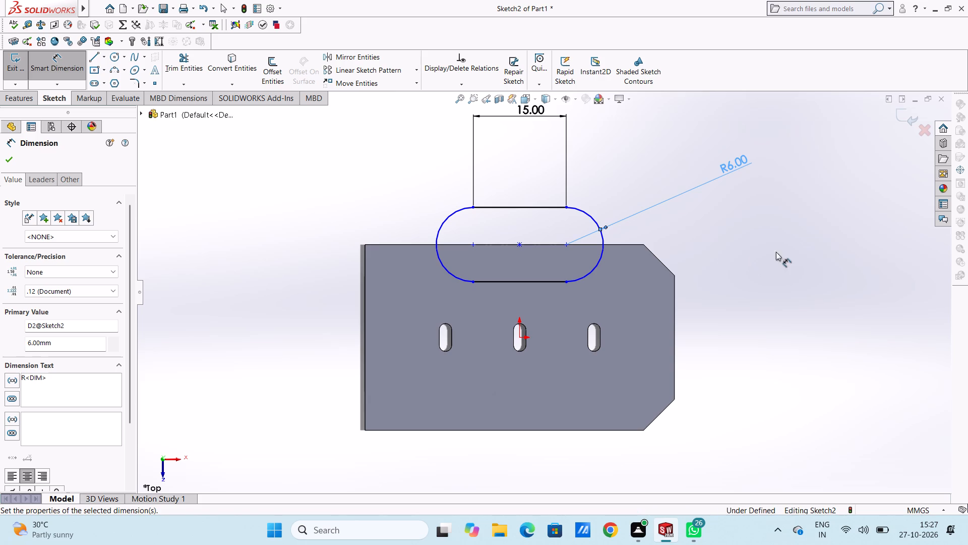
Set the straight length of the upper edge slot to 19 mm.
scroll(679, 258, "up", 3)
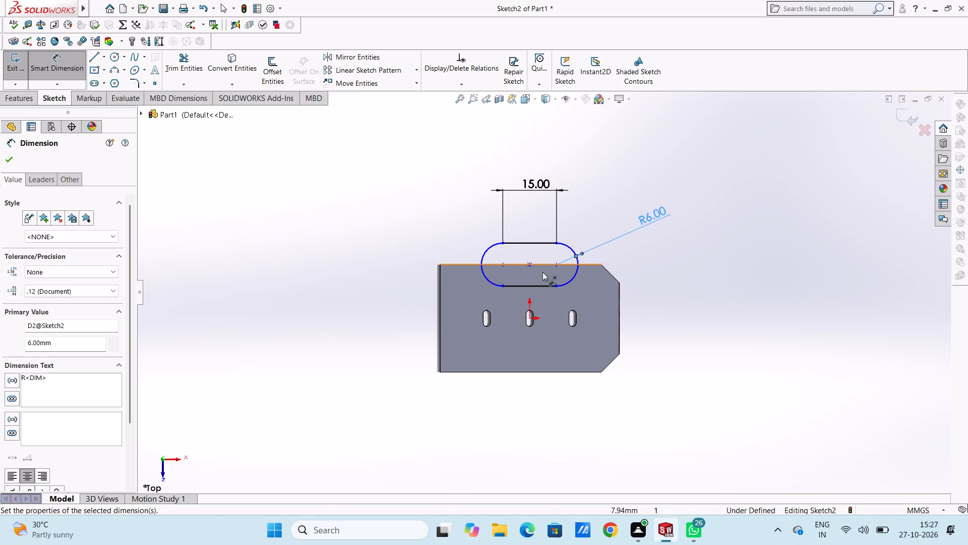
scroll(530, 277, "down", 2)
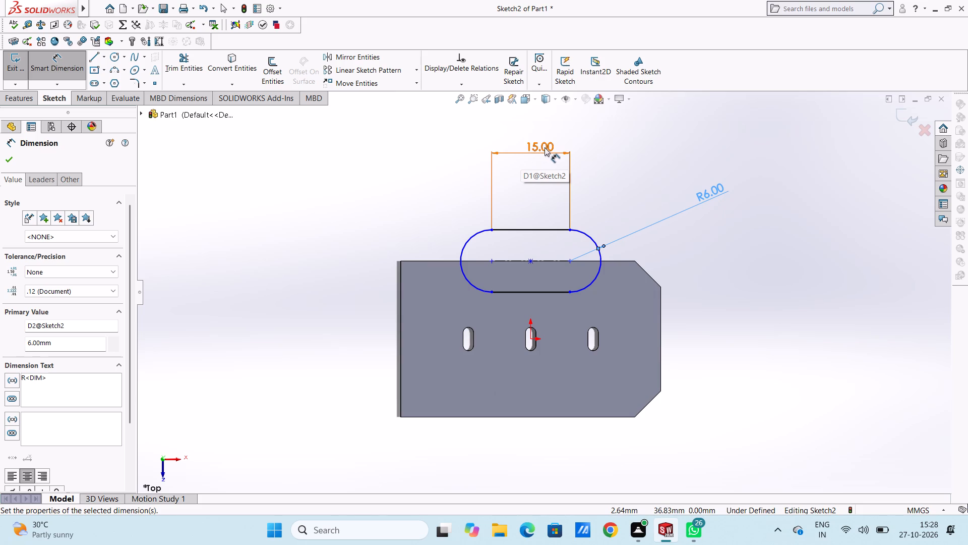
double_click(544, 147)
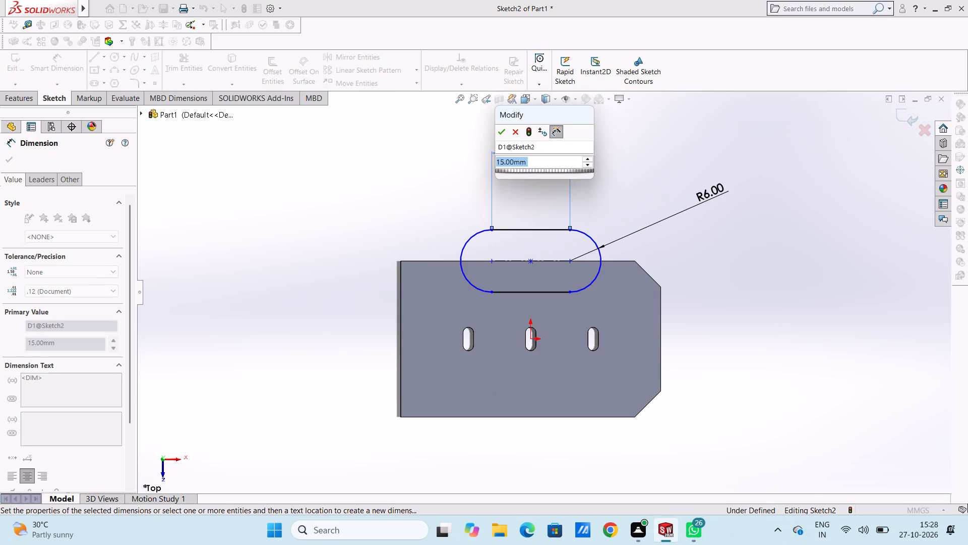
type("19")
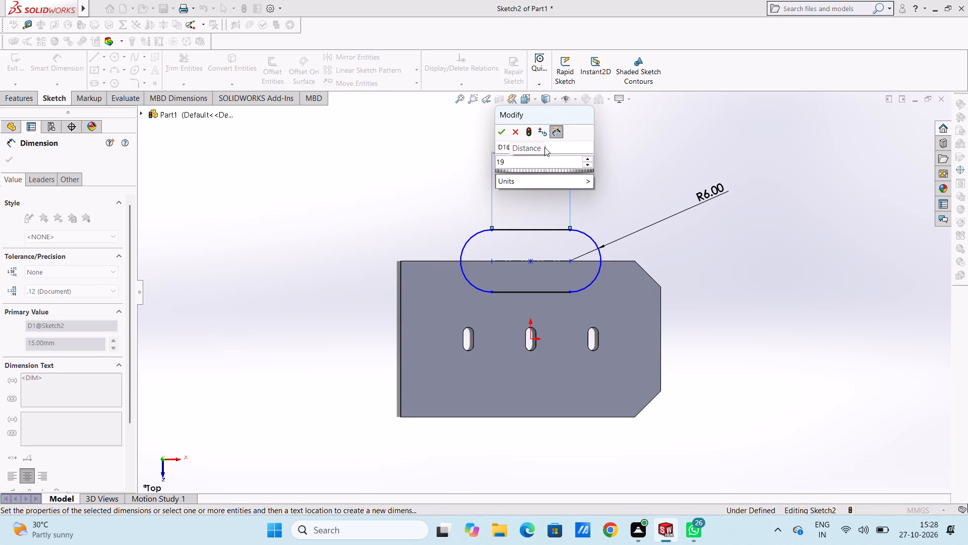
key("Return")
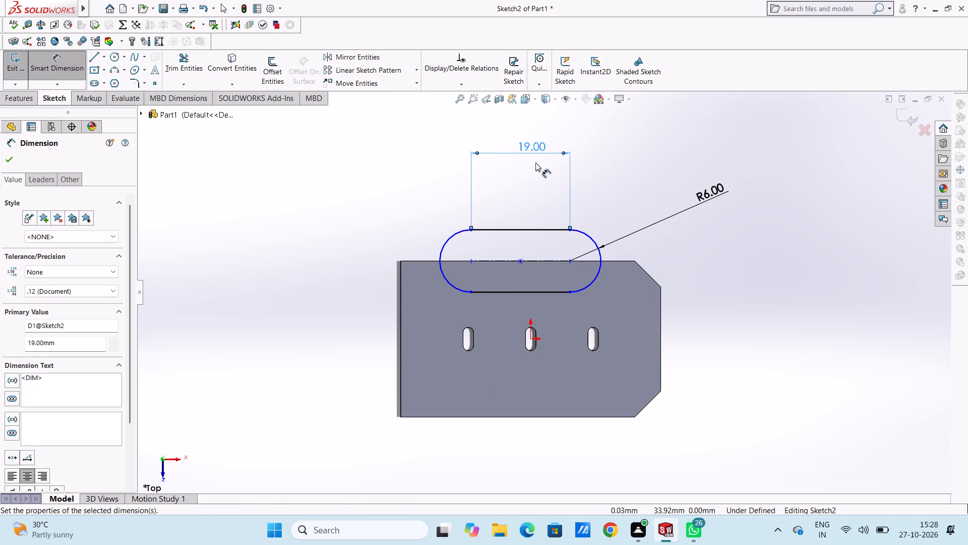
left_click(538, 190)
Set the upper edge slot's end radius to 3 mm and finish dimensioning.
double_click(715, 195)
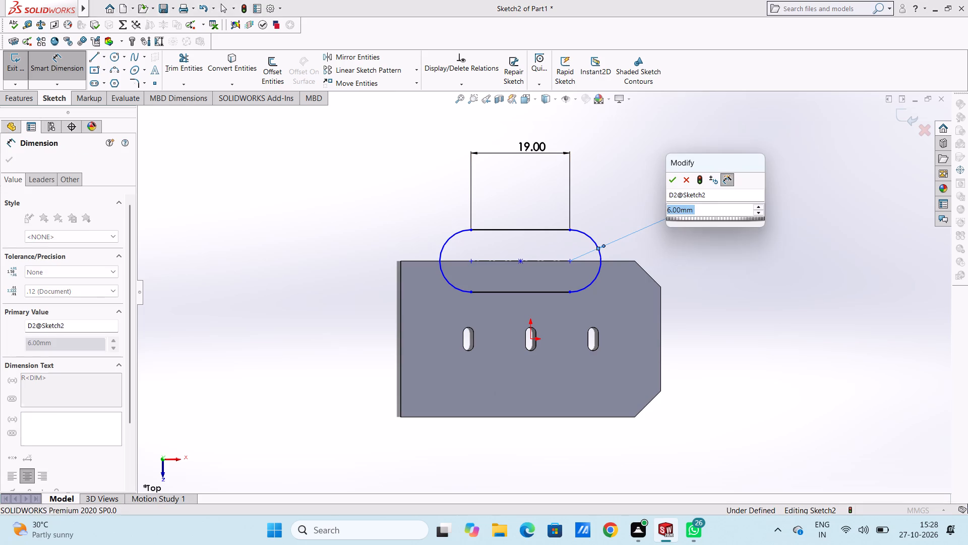
key("3")
key("Return")
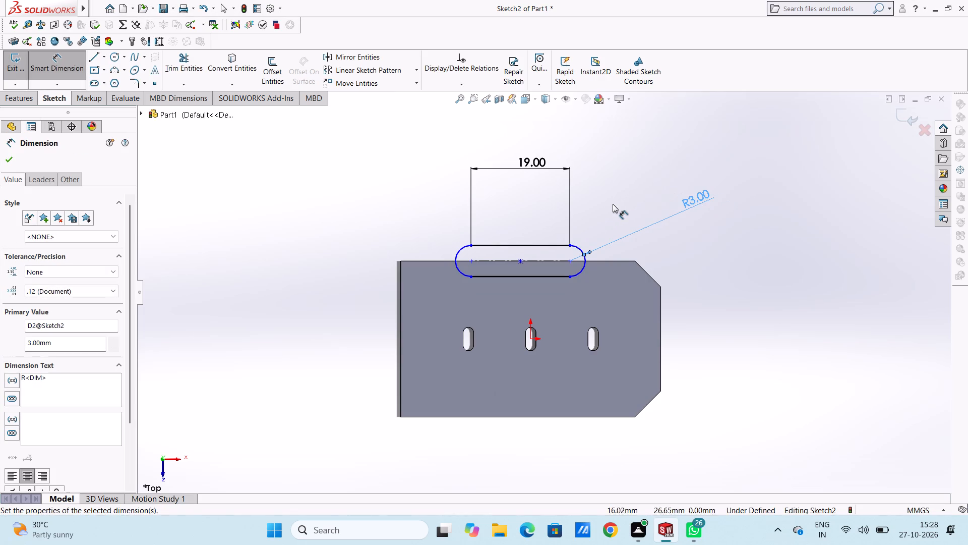
left_click(613, 204)
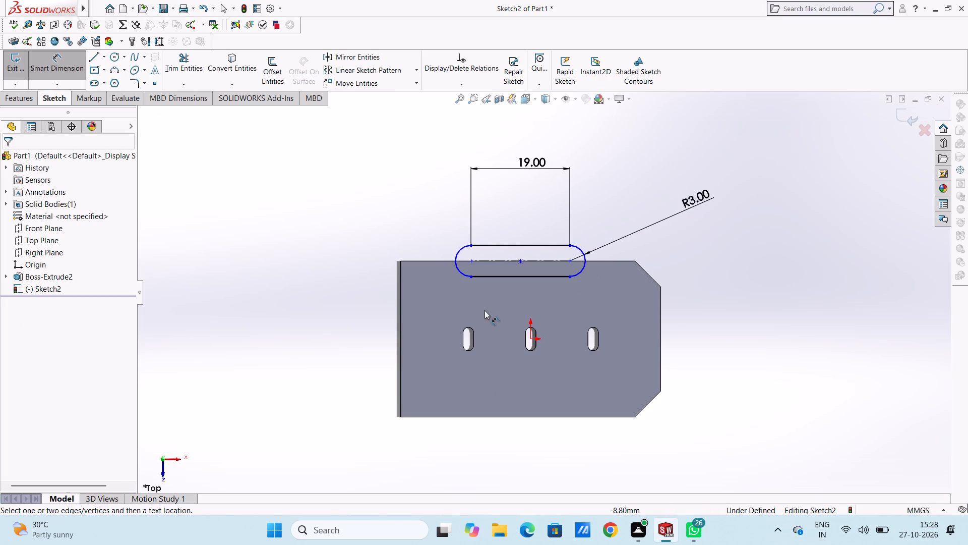
key("Escape")
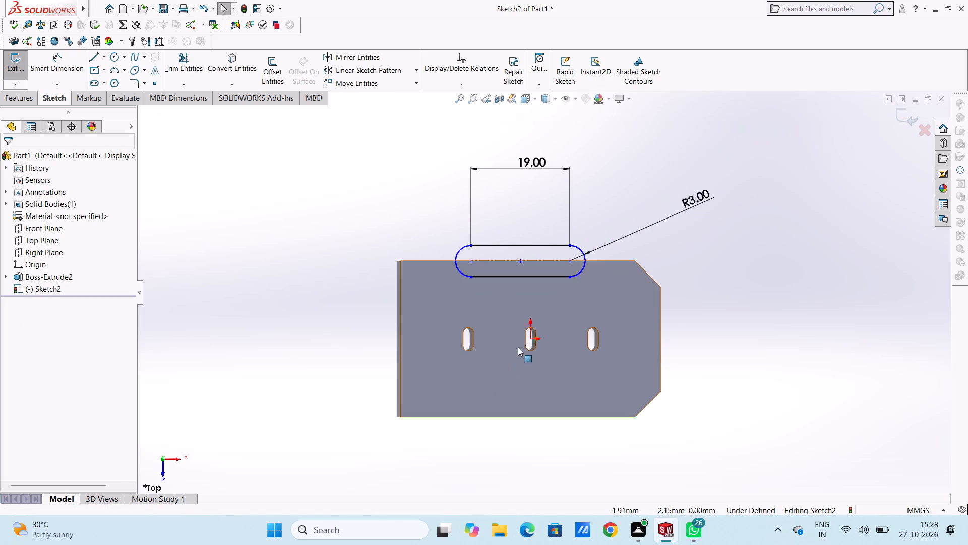
Add a vertical relation between the origin and the upper edge slot's centre point.
left_click(532, 339)
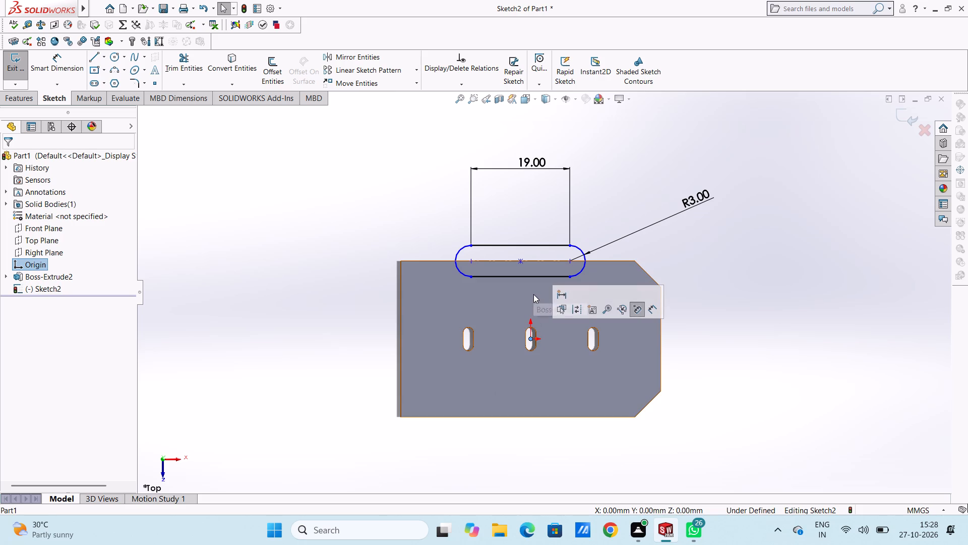
left_click(521, 262, "ctrl")
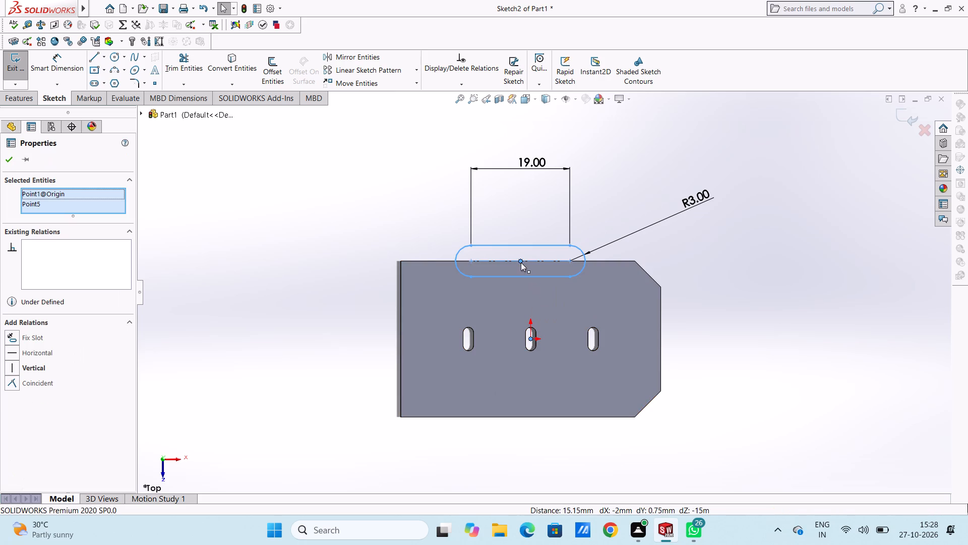
left_click(12, 364)
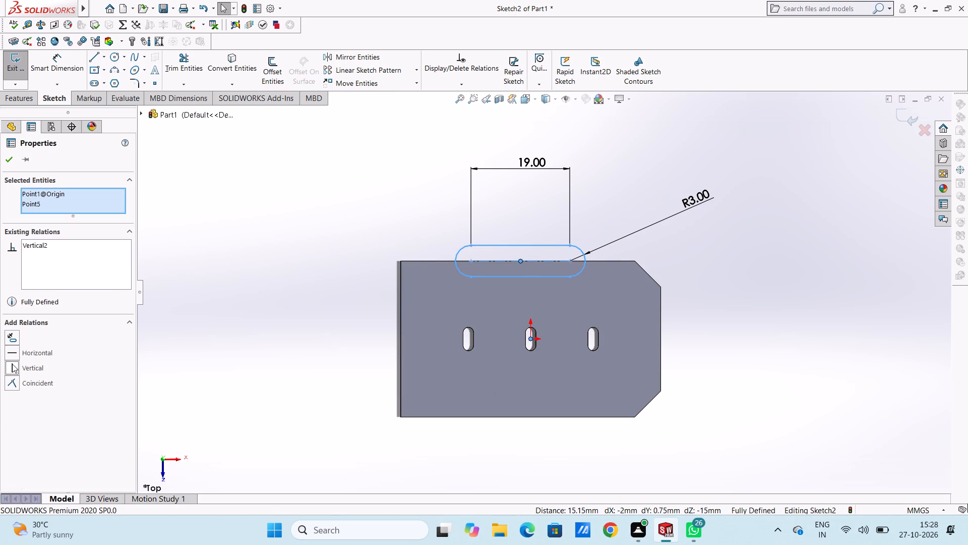
left_click(285, 306)
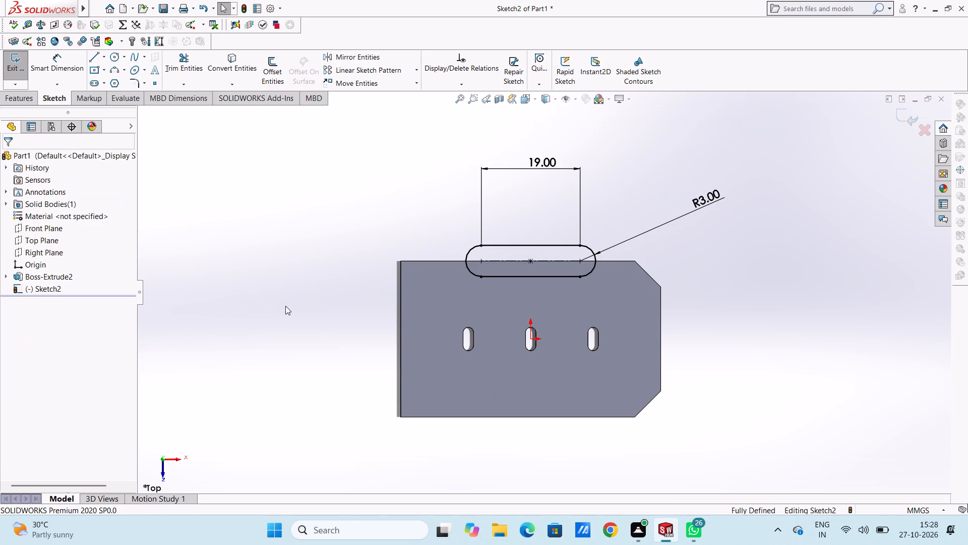
Sketch a horizontal straight slot on the plate's lower long edge, aligned with the upper slot, 19 mm between arc centres and 6 mm wide.
scroll(285, 306, "up", 1)
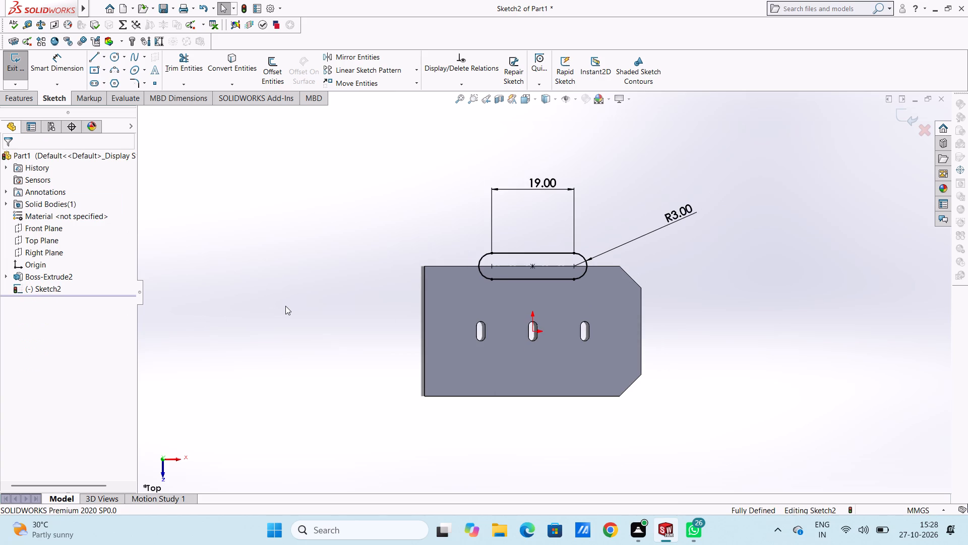
scroll(285, 306, "up", 2)
scroll(580, 361, "down", 3)
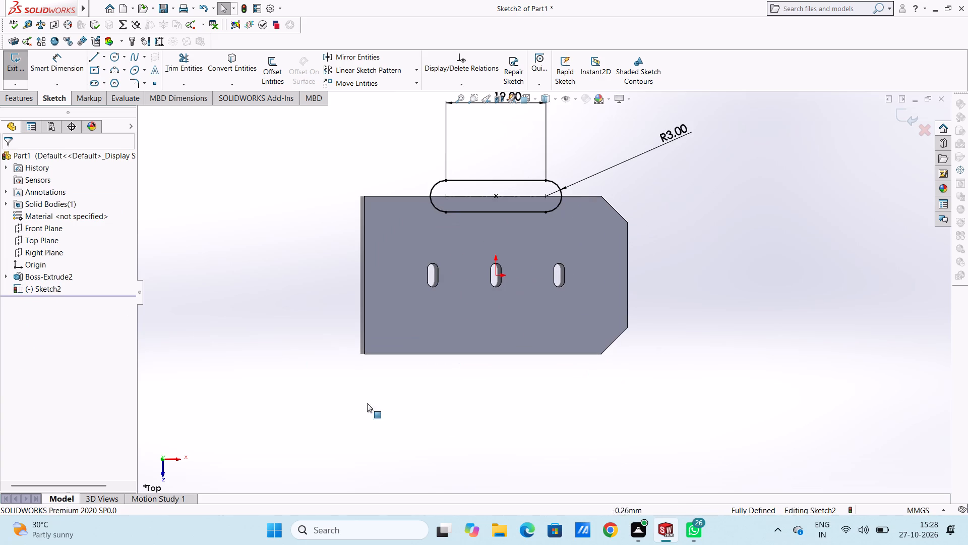
left_click(92, 83)
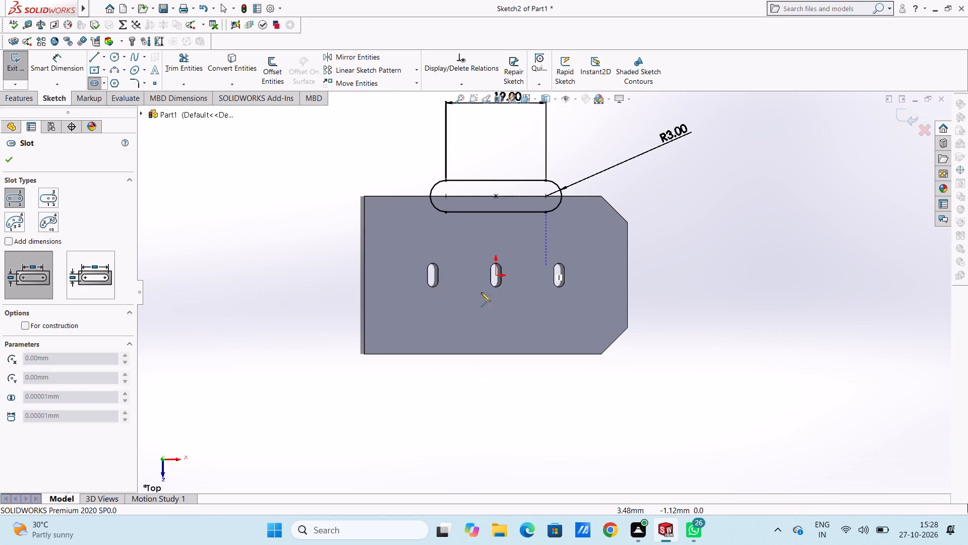
left_click(445, 355)
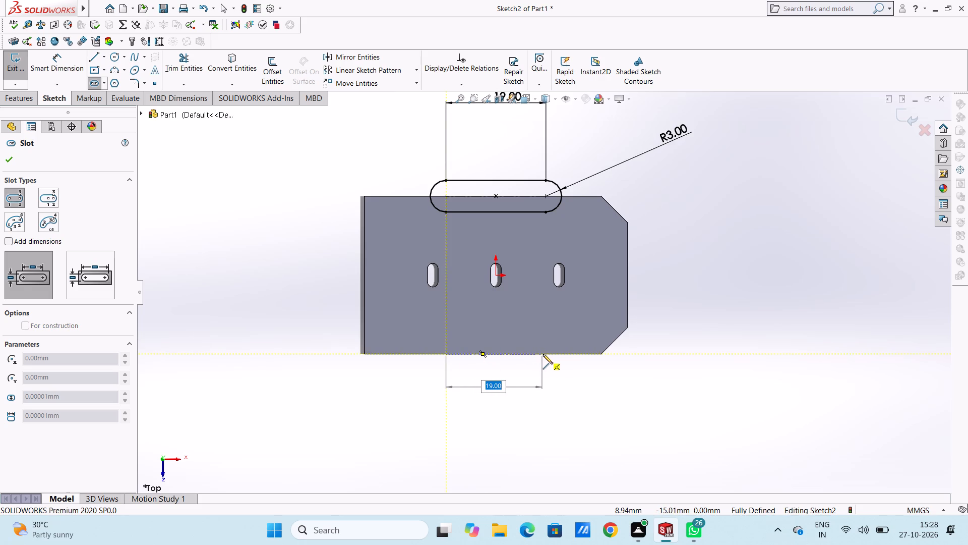
left_click(544, 354)
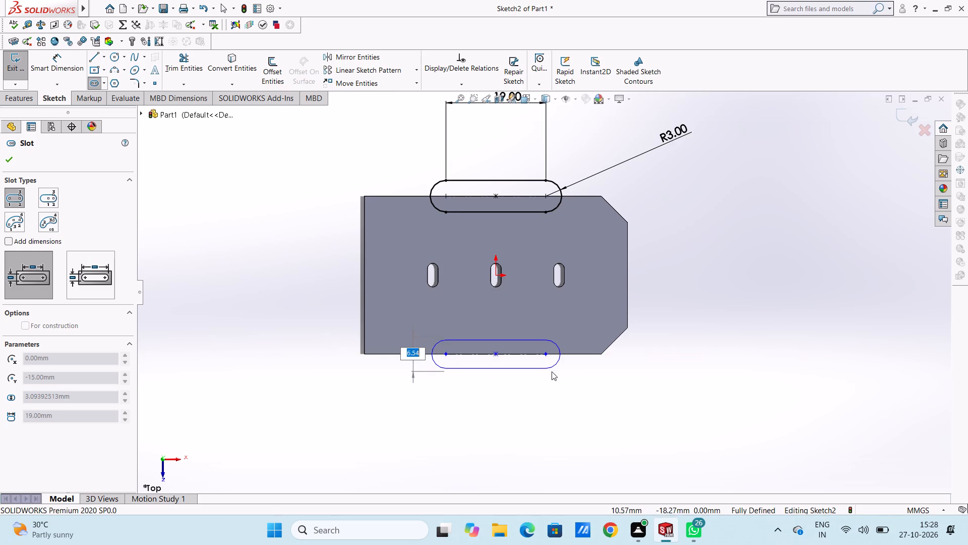
key("6")
key("Return")
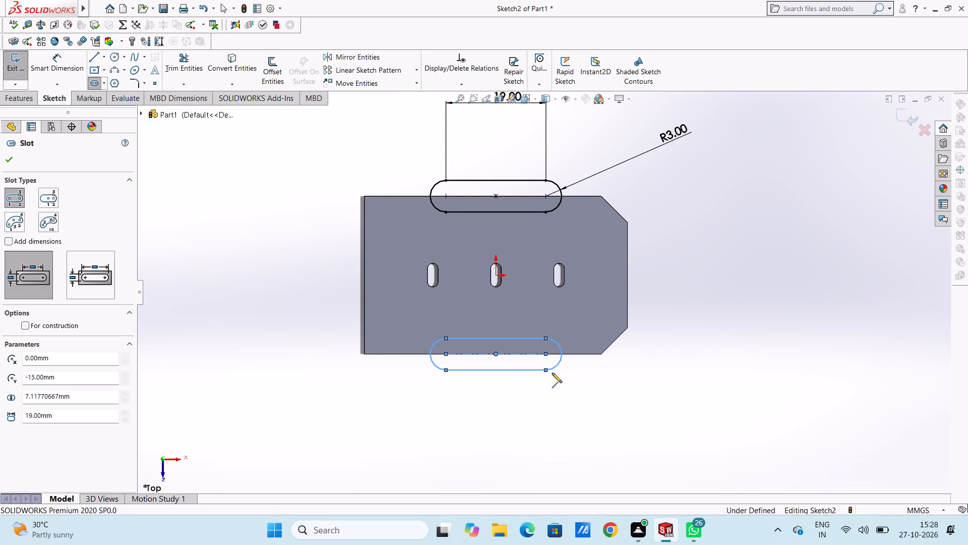
left_click(6, 159)
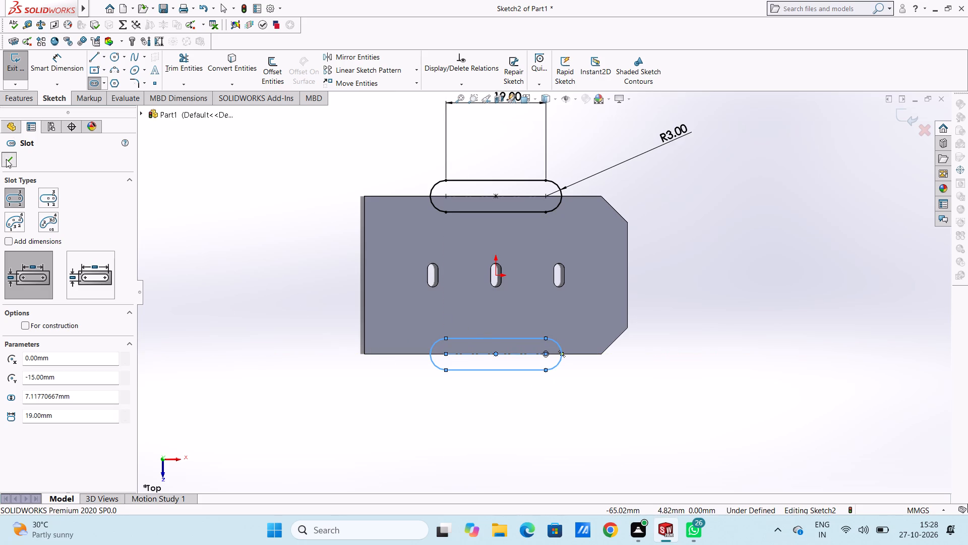
left_click(281, 233)
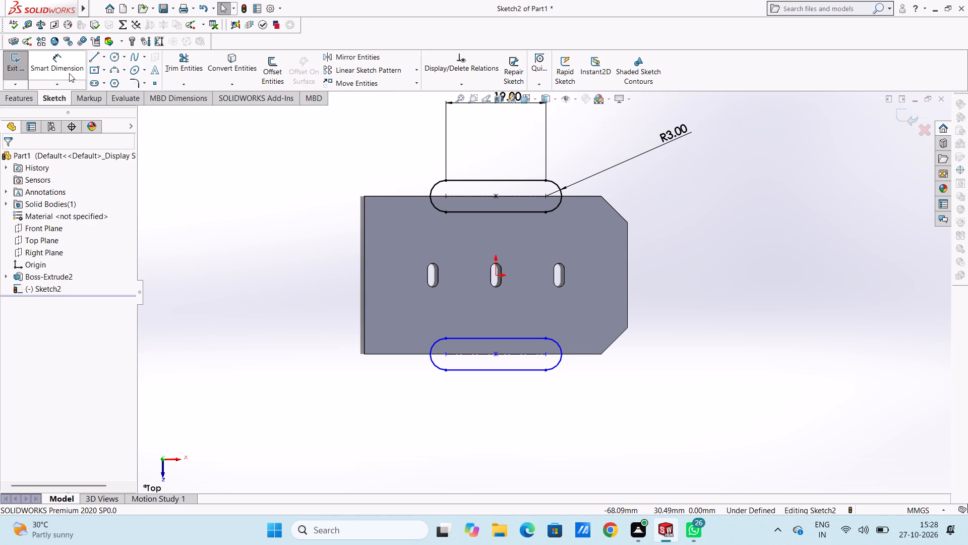
Add a vertical relation between the origin and the lower edge slot's centre point.
left_click(496, 277)
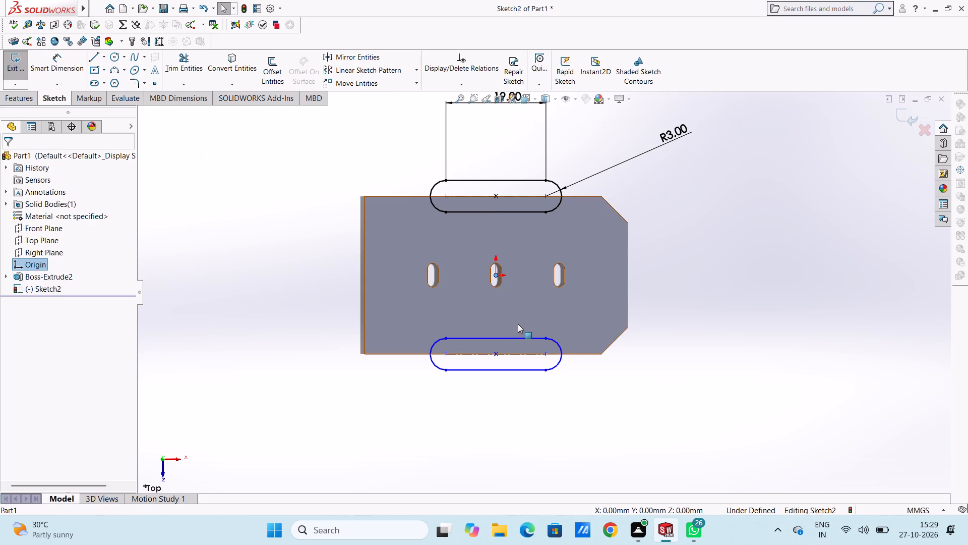
left_click(497, 356, "ctrl")
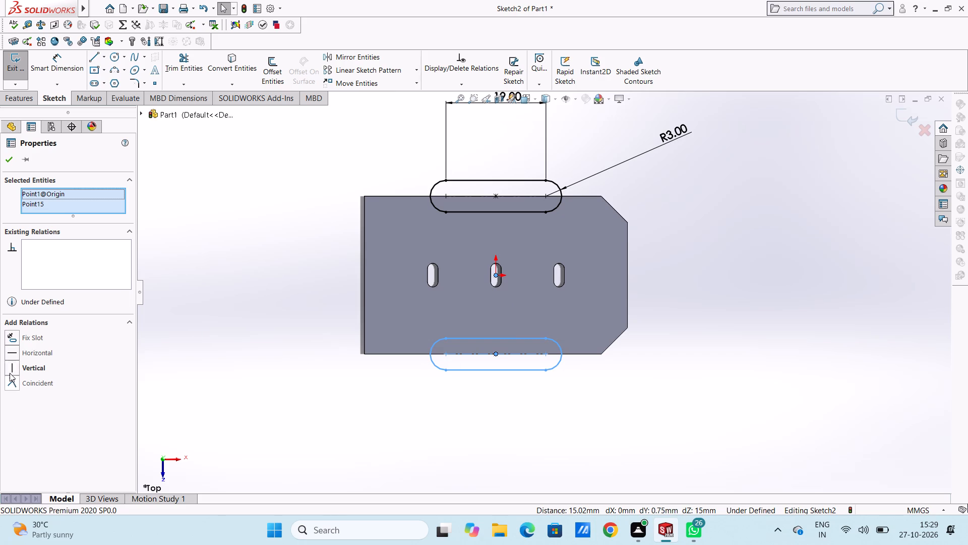
left_click(10, 367)
left_click(264, 315)
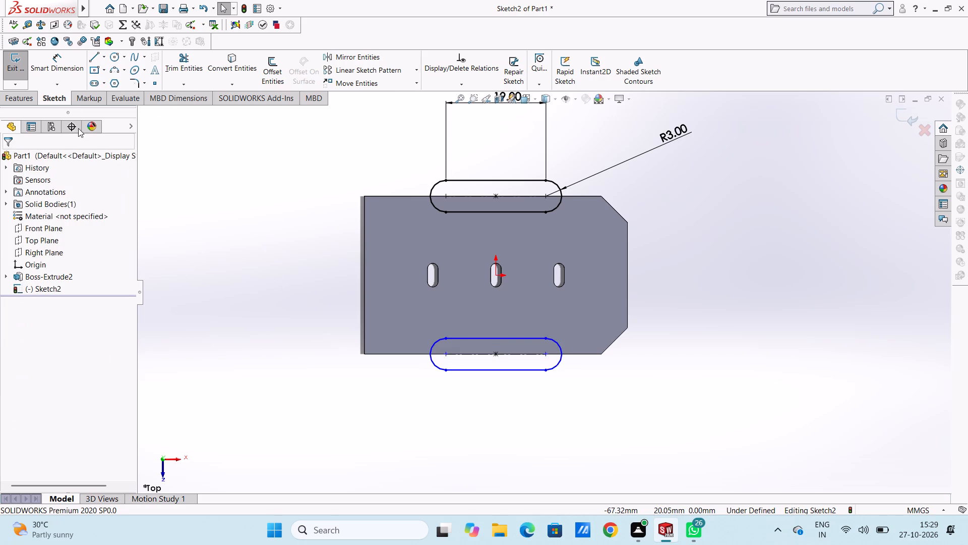
Dimension the radius of the lower edge slot's left end arc, placing the dimension outside the plate's lower left corner.
left_click(54, 66)
left_click(432, 352)
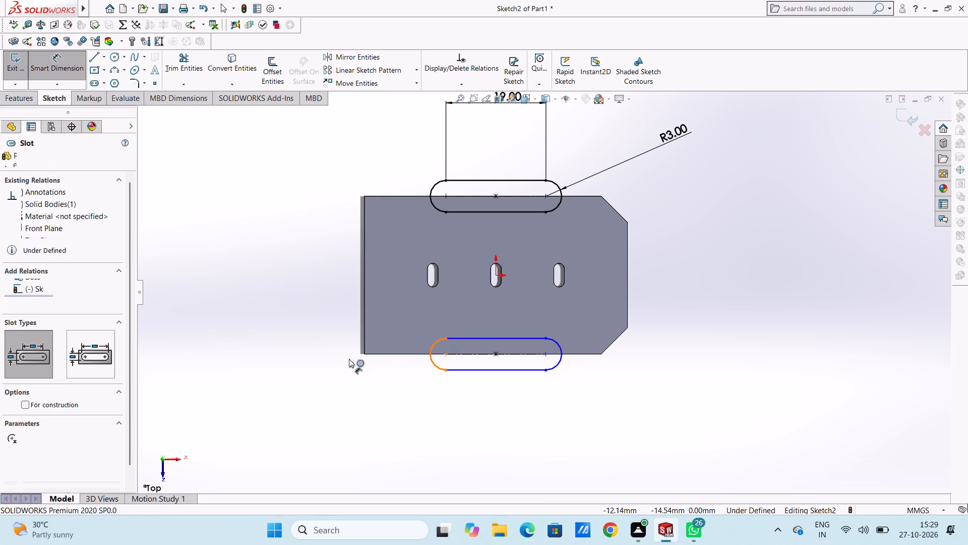
left_click(312, 417)
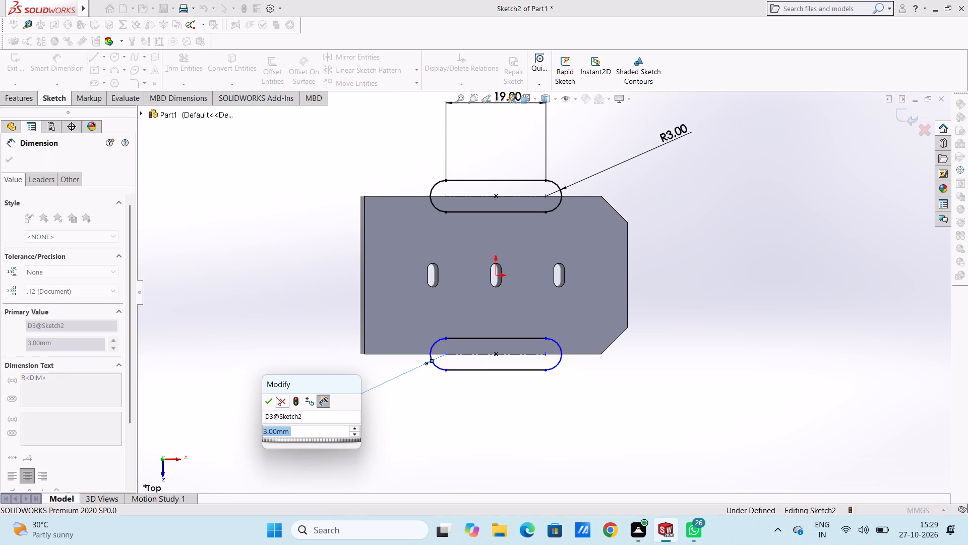
left_click(268, 402)
left_click(280, 365)
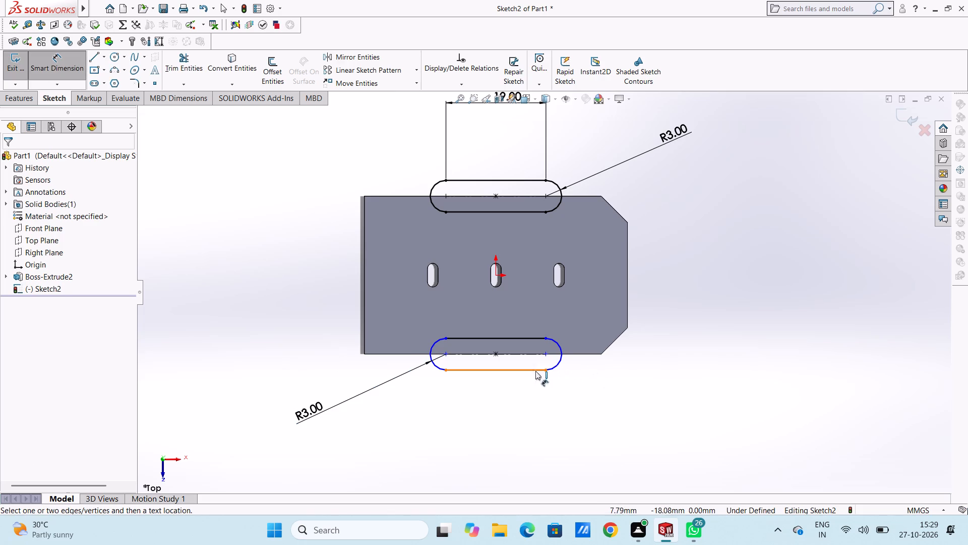
Dimension the lower edge slot's lower straight side, placing the dimension below the plate, and finish dimensioning.
left_click(523, 372)
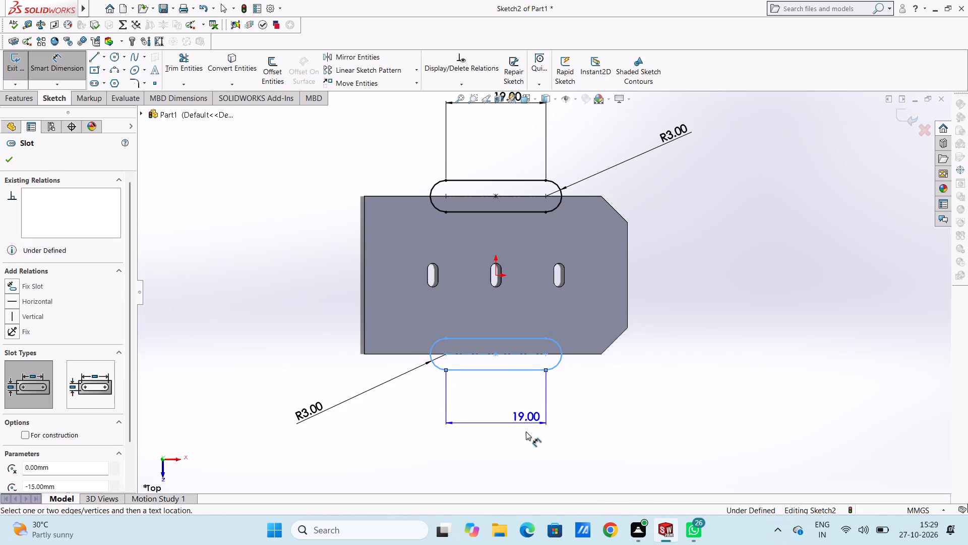
left_click(525, 442)
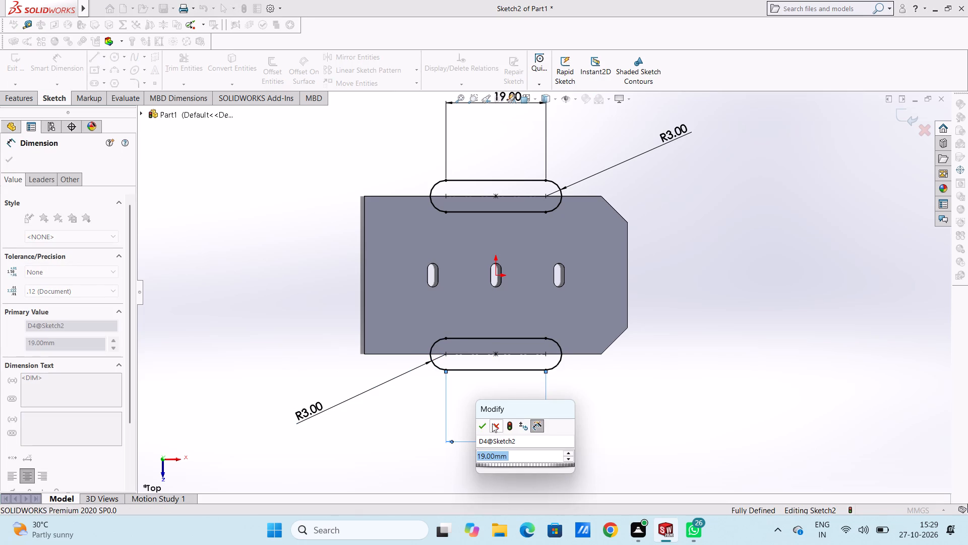
left_click(484, 423)
left_click(474, 411)
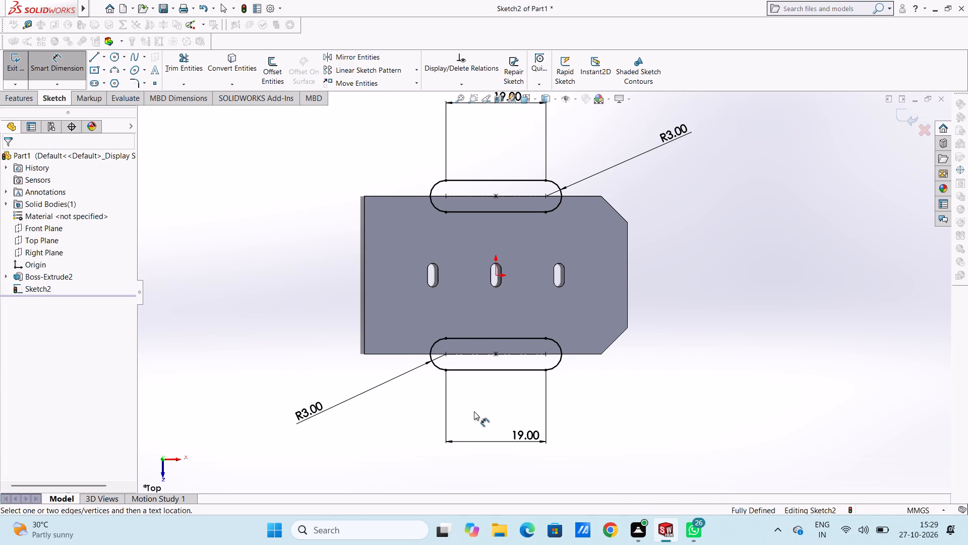
left_click(53, 69)
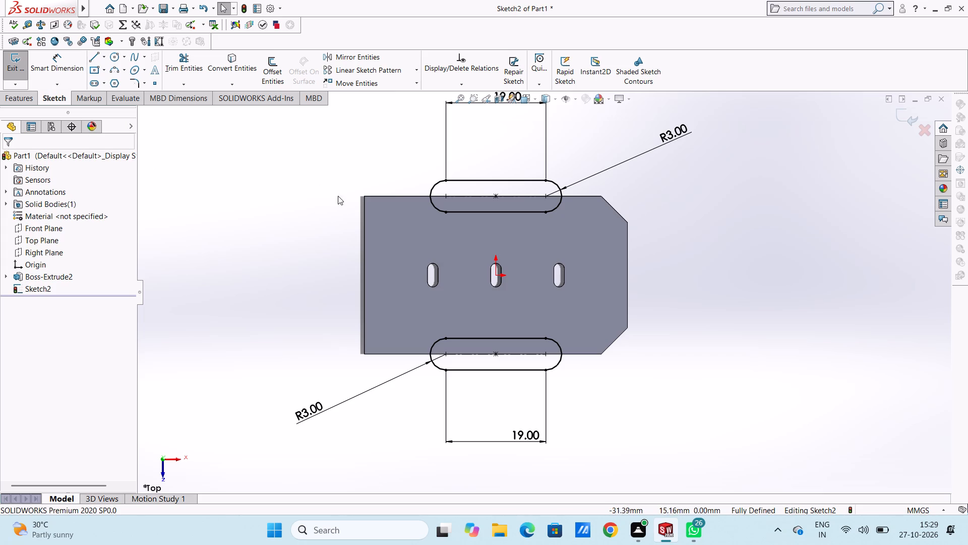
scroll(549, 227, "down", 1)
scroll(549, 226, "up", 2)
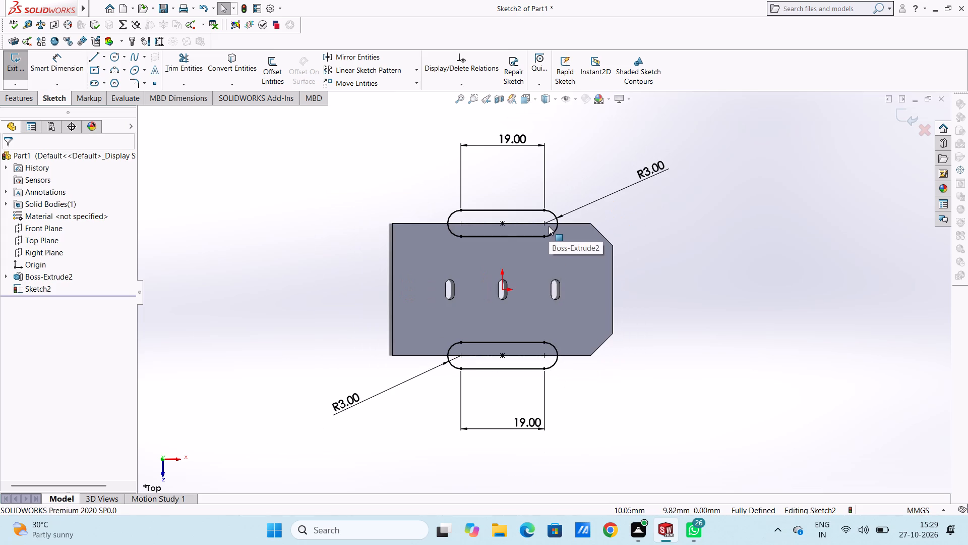
Draw a 25 mm horizontal line along the plate's upper edge between the outermost points of the upper slot's end arcs.
left_click(92, 58)
scroll(488, 227, "down", 4)
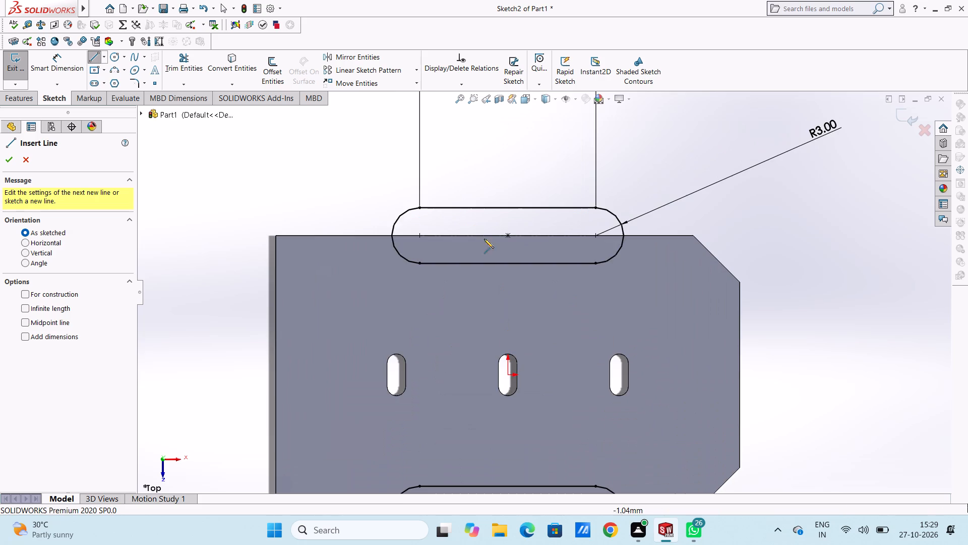
scroll(440, 239, "down", 4)
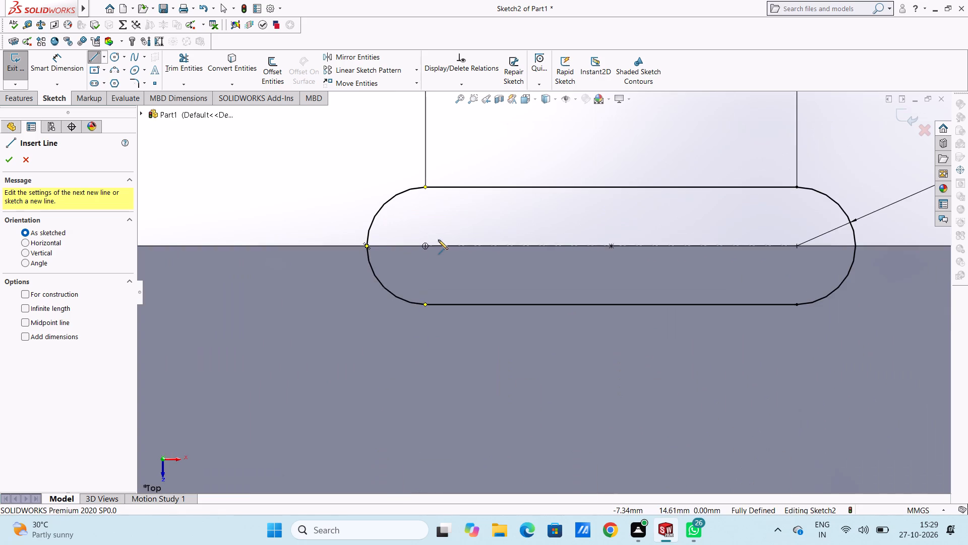
left_click(366, 247)
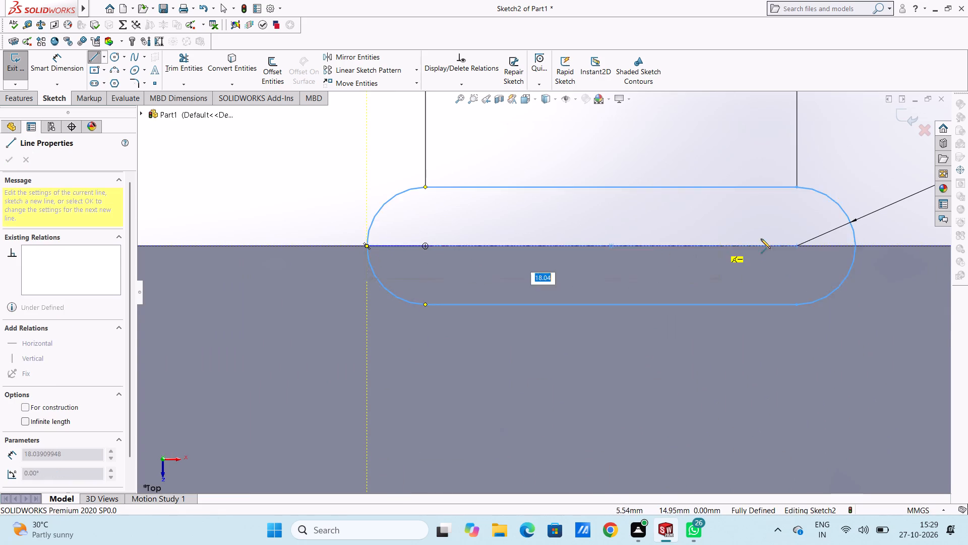
left_click(856, 246)
scroll(854, 322, "up", 4)
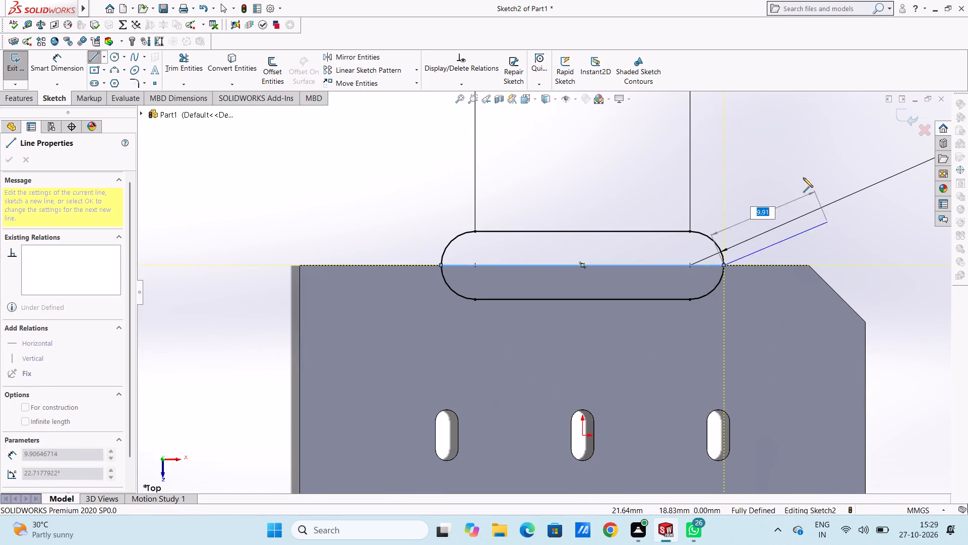
right_click(811, 152)
left_click(836, 162)
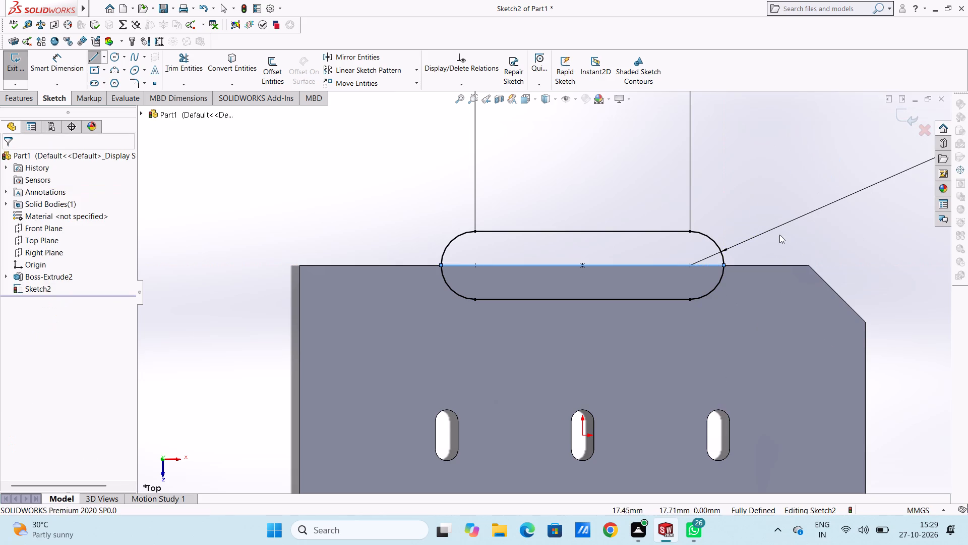
left_click(779, 236)
Draw a 25 mm horizontal line along the plate's lower edge between the outermost points of the lower slot's end arcs.
scroll(614, 311, "up", 6)
scroll(543, 456, "down", 3)
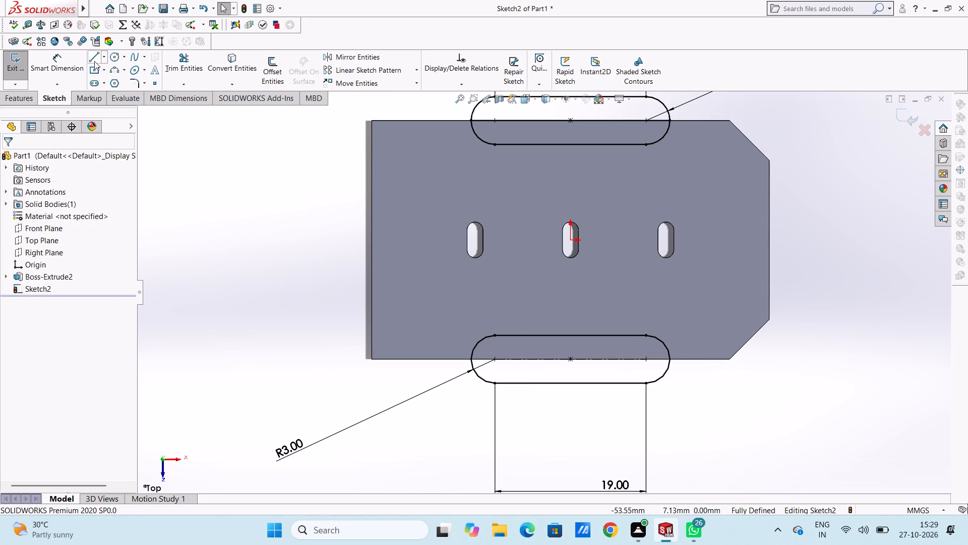
left_click(94, 61)
left_click(472, 361)
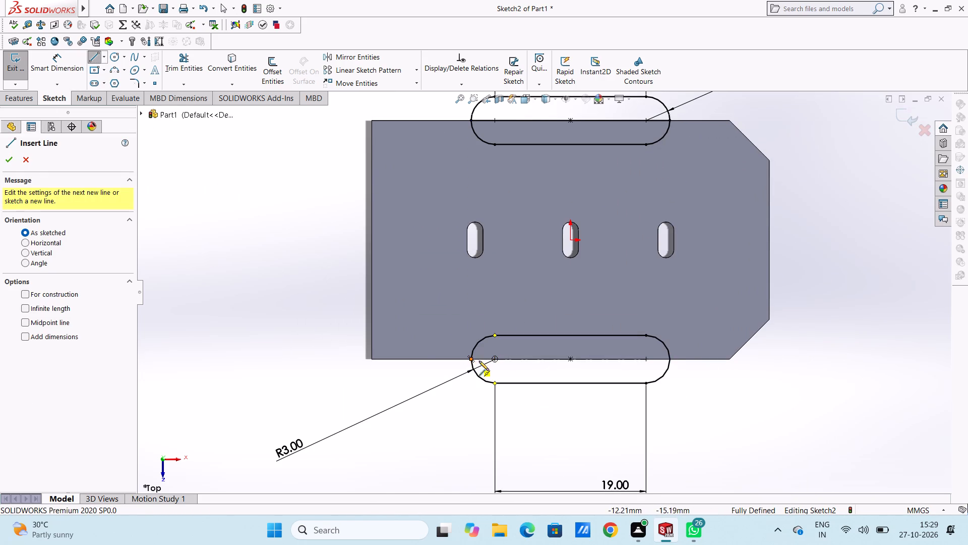
left_click(672, 361)
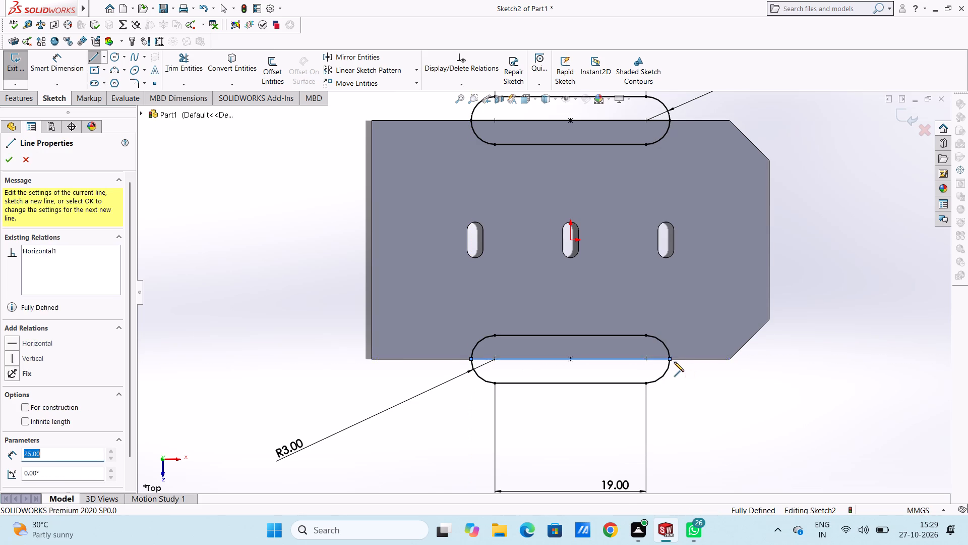
right_click(858, 263)
left_click(859, 274)
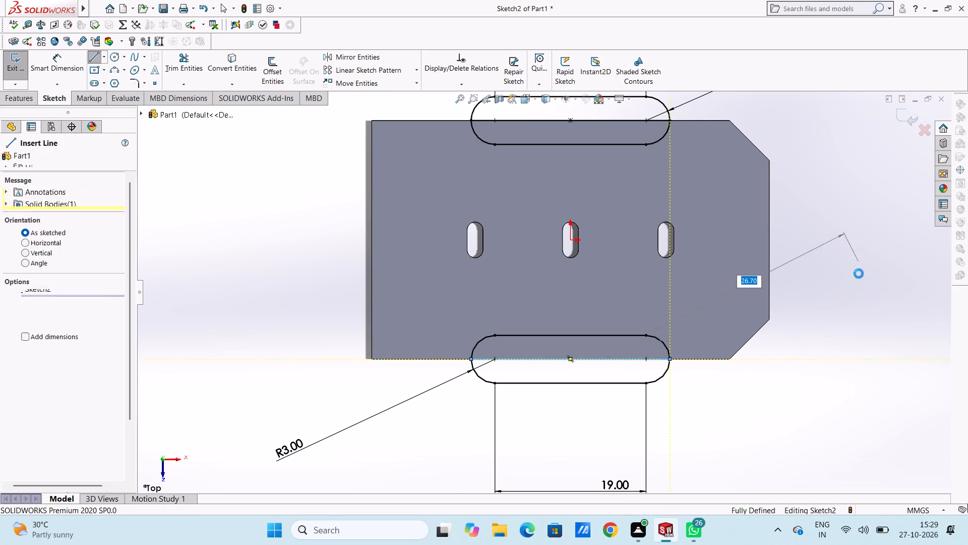
left_click(842, 275)
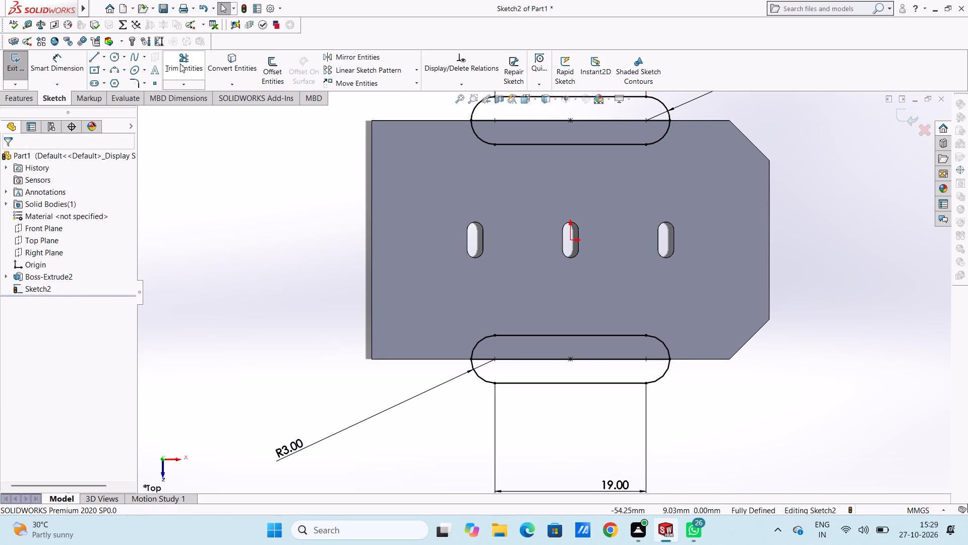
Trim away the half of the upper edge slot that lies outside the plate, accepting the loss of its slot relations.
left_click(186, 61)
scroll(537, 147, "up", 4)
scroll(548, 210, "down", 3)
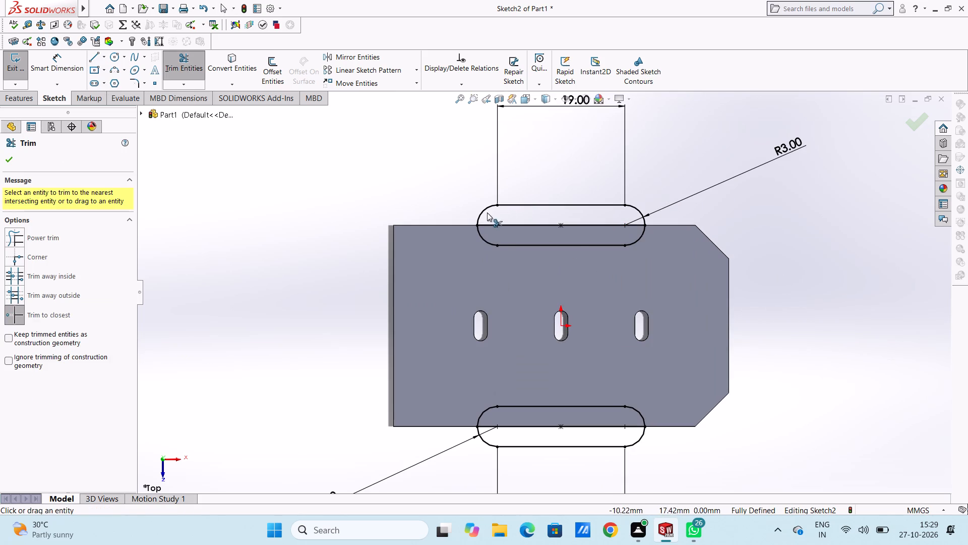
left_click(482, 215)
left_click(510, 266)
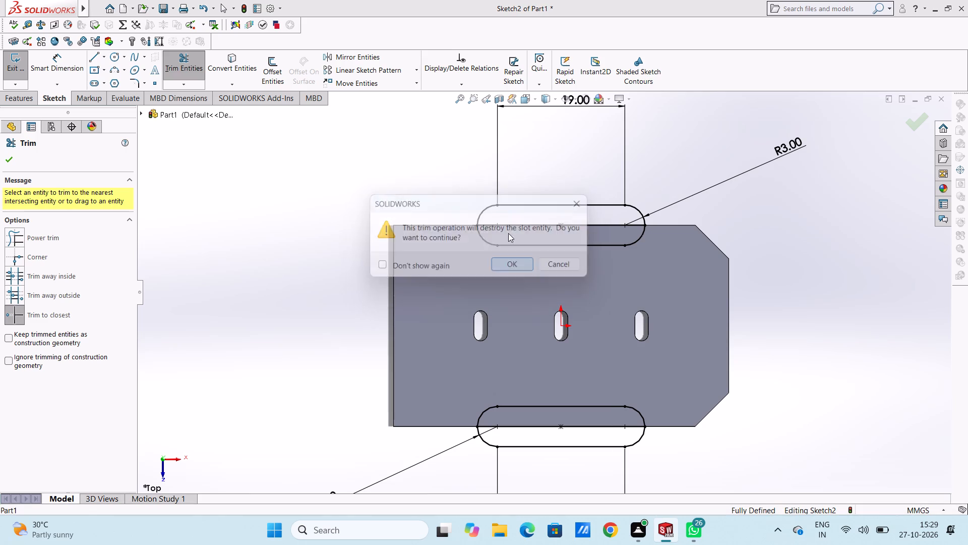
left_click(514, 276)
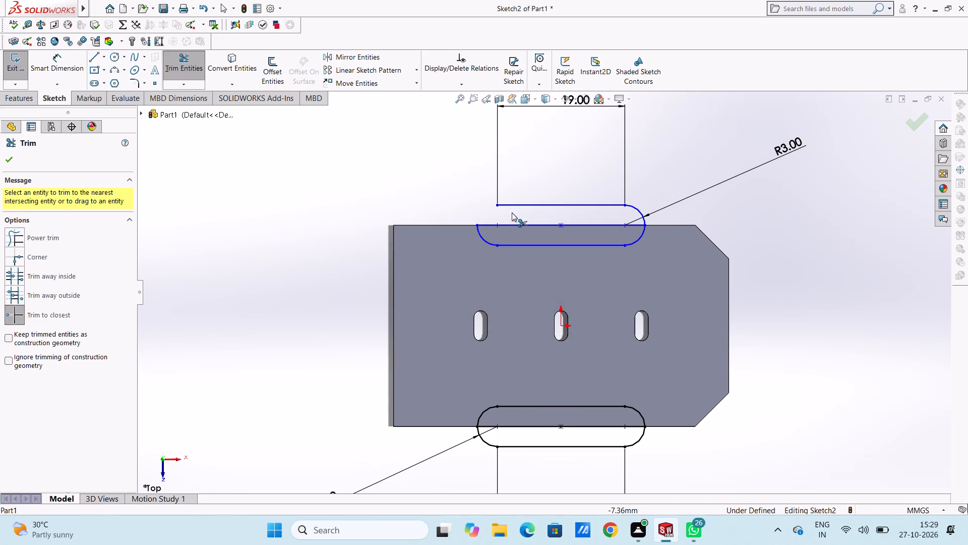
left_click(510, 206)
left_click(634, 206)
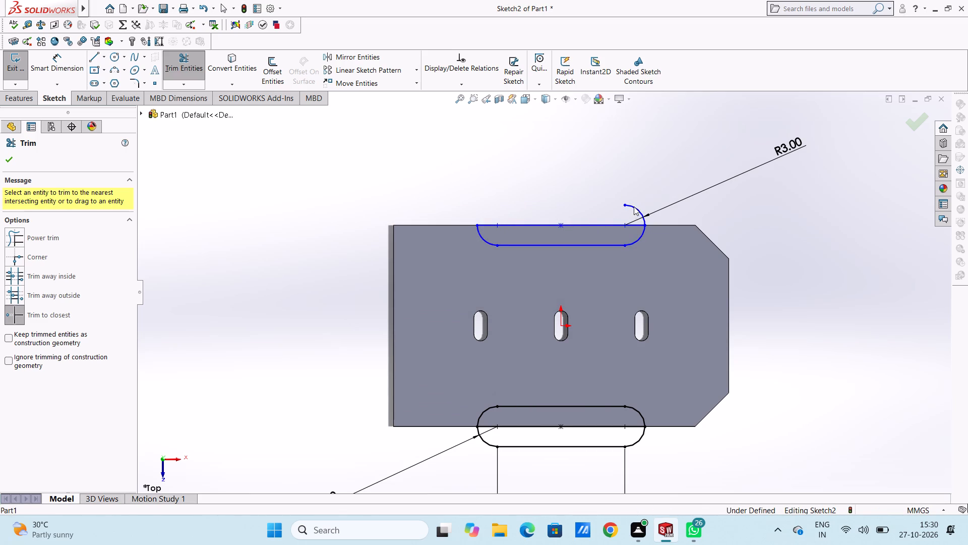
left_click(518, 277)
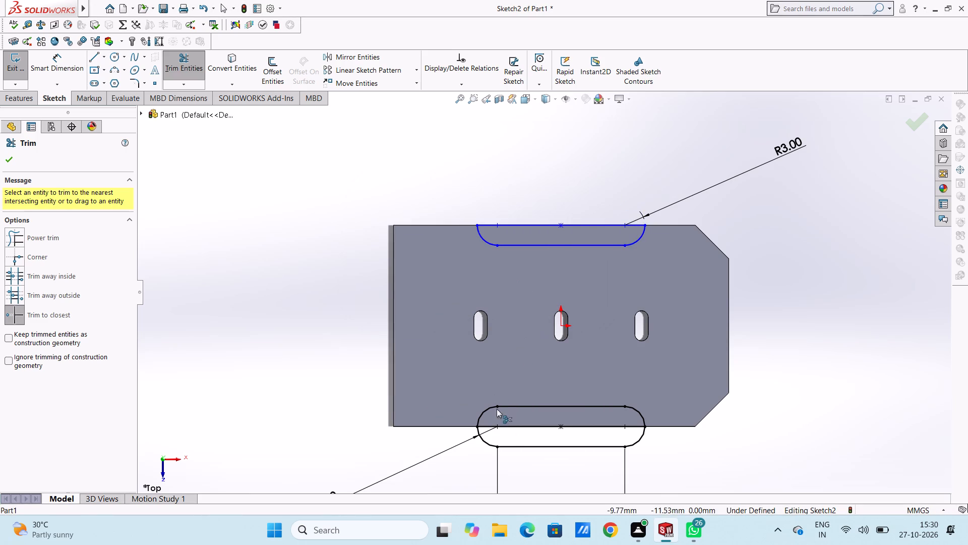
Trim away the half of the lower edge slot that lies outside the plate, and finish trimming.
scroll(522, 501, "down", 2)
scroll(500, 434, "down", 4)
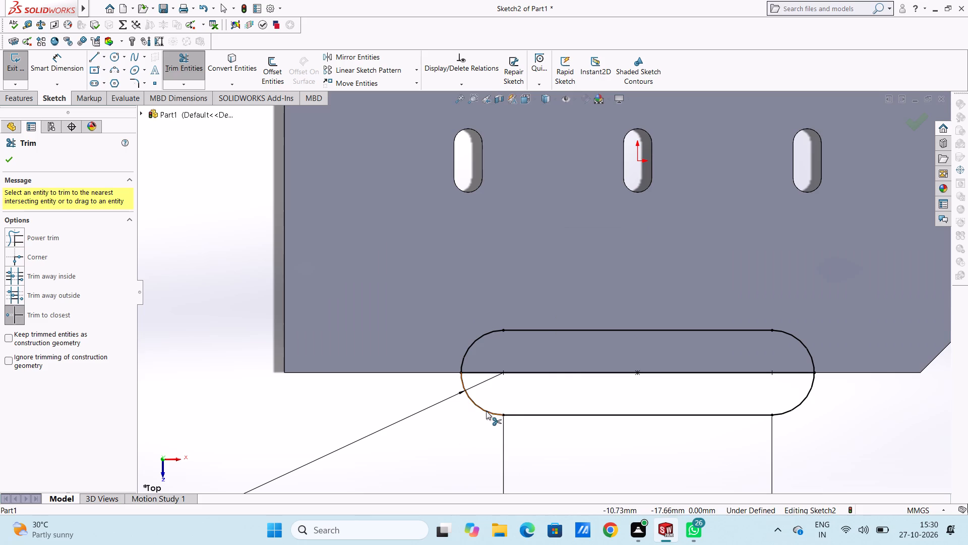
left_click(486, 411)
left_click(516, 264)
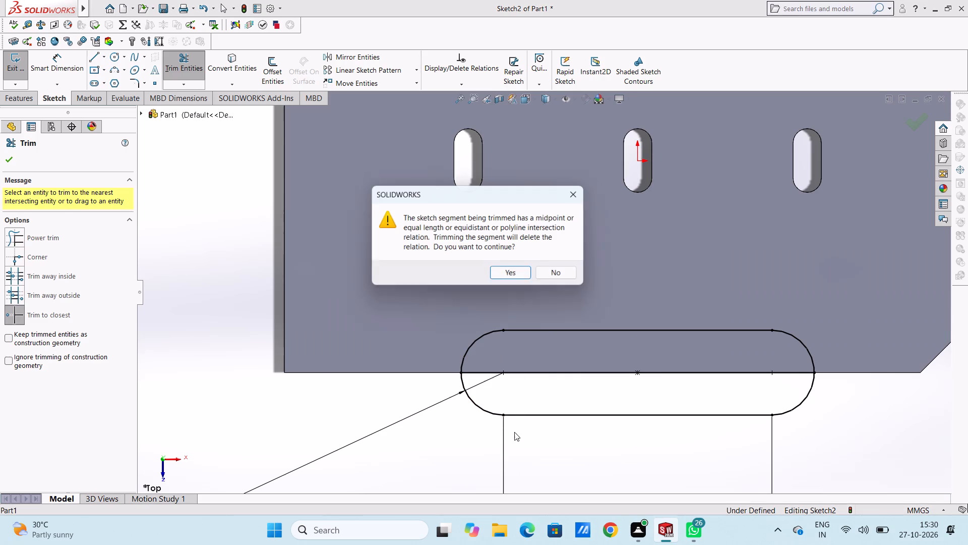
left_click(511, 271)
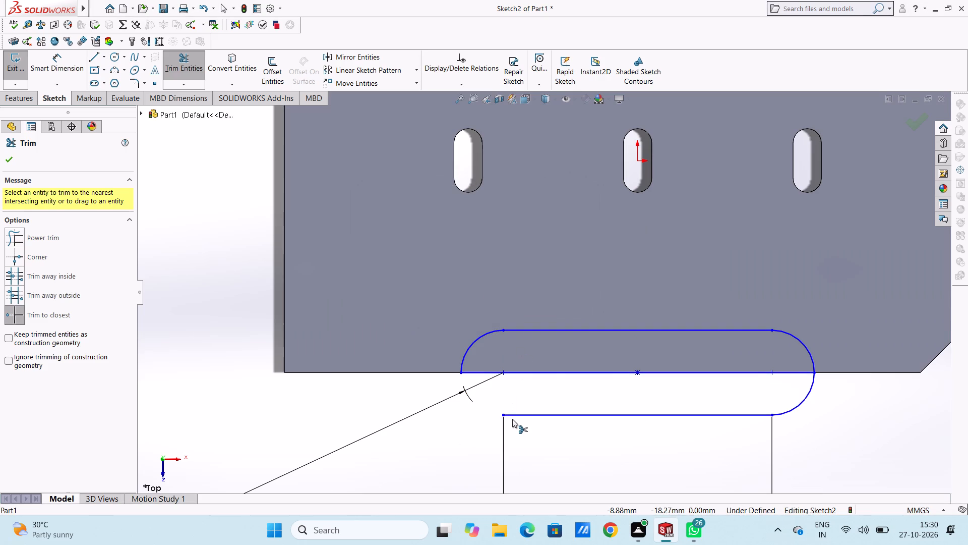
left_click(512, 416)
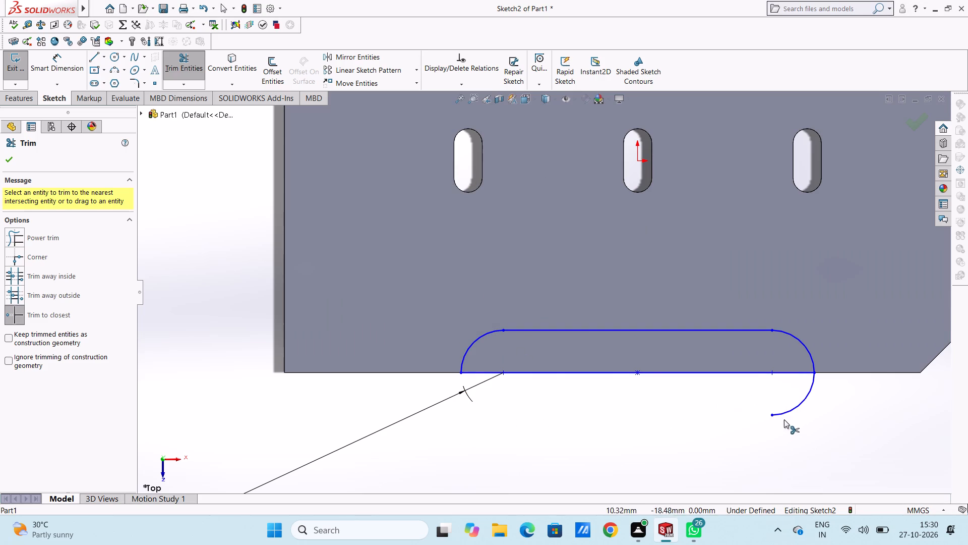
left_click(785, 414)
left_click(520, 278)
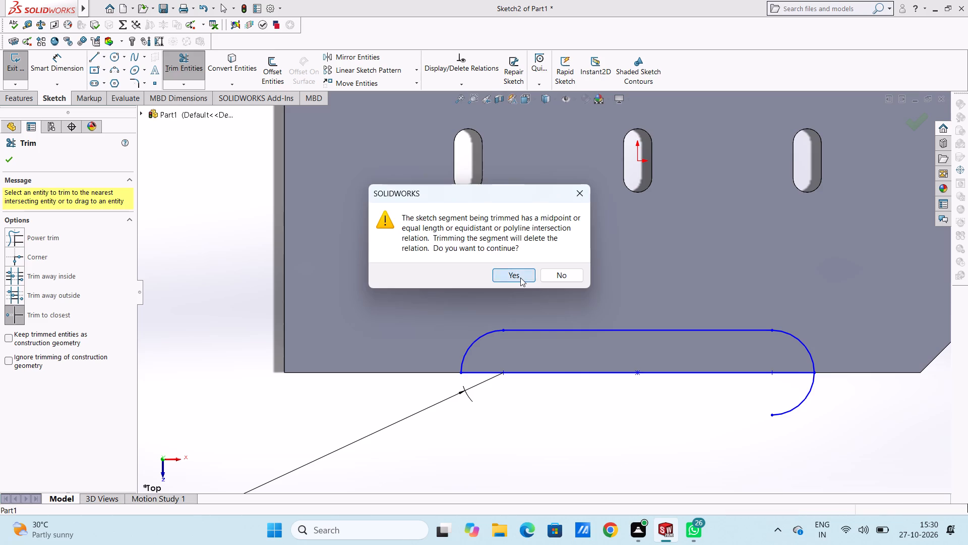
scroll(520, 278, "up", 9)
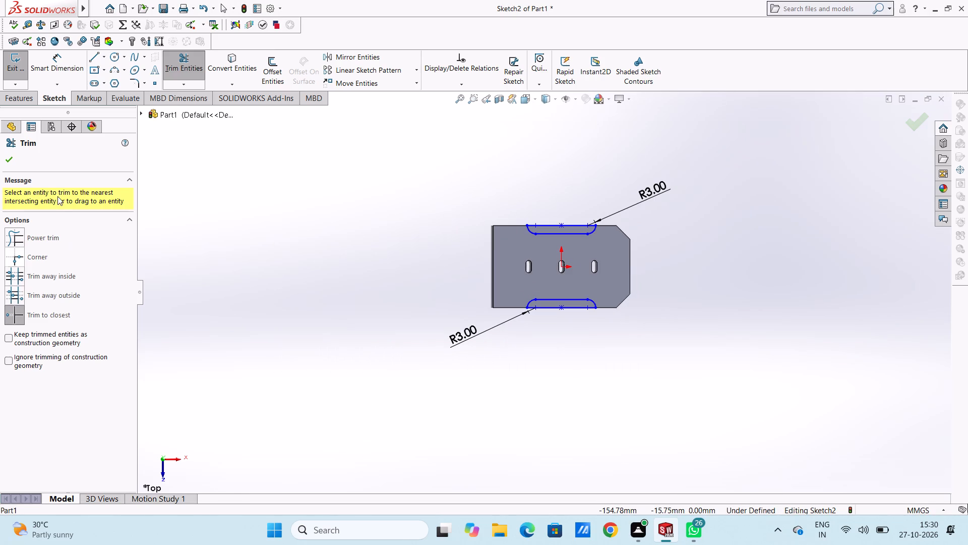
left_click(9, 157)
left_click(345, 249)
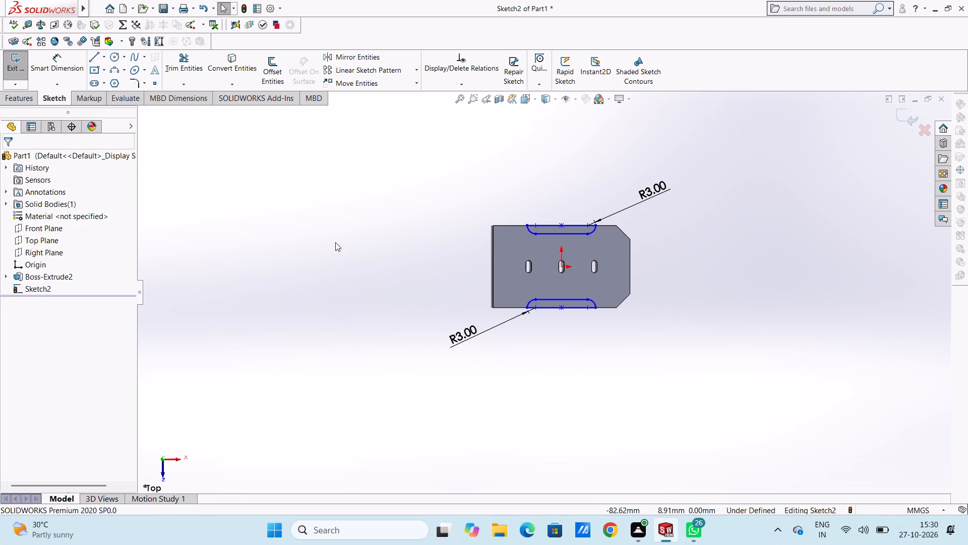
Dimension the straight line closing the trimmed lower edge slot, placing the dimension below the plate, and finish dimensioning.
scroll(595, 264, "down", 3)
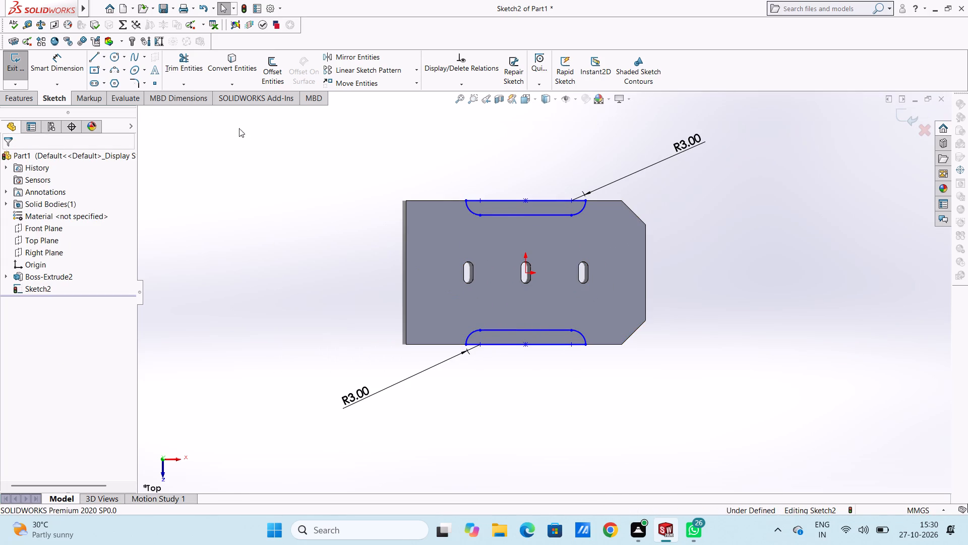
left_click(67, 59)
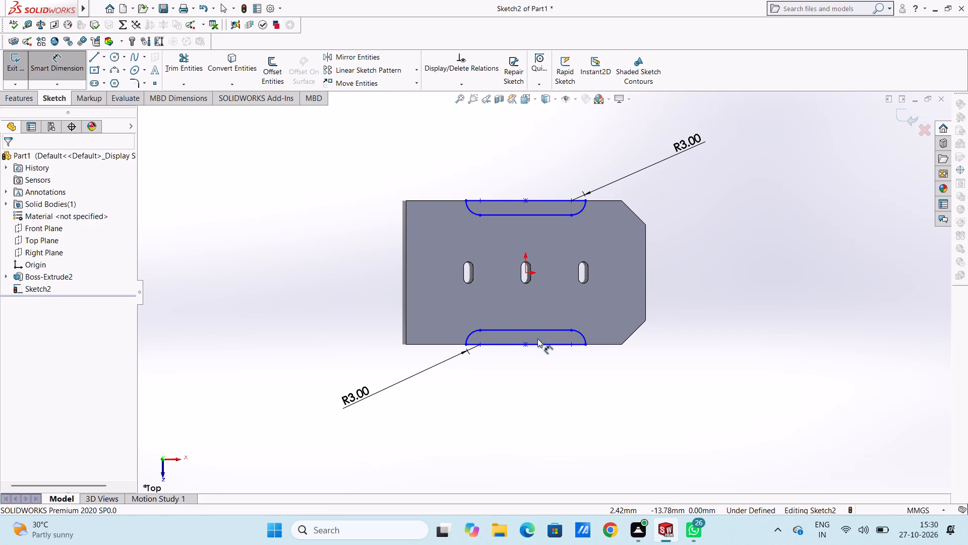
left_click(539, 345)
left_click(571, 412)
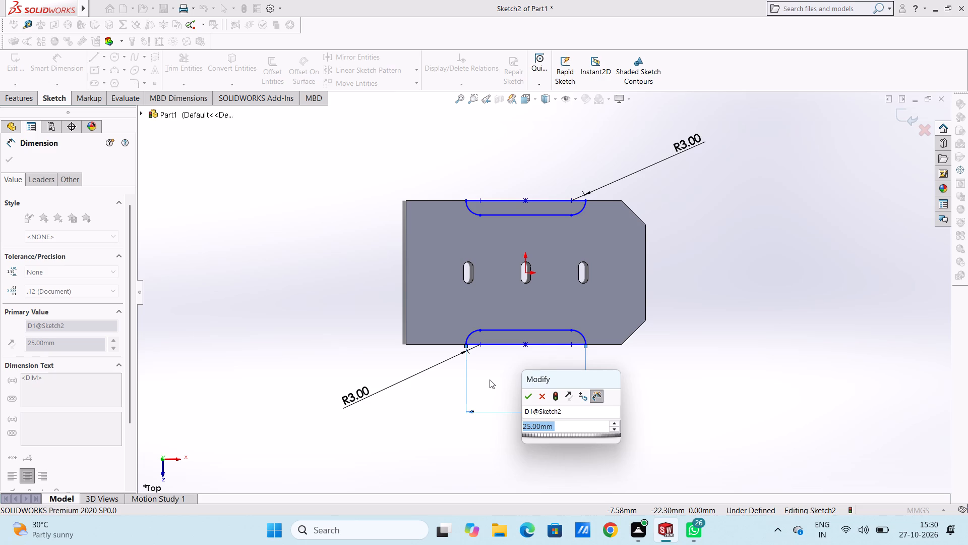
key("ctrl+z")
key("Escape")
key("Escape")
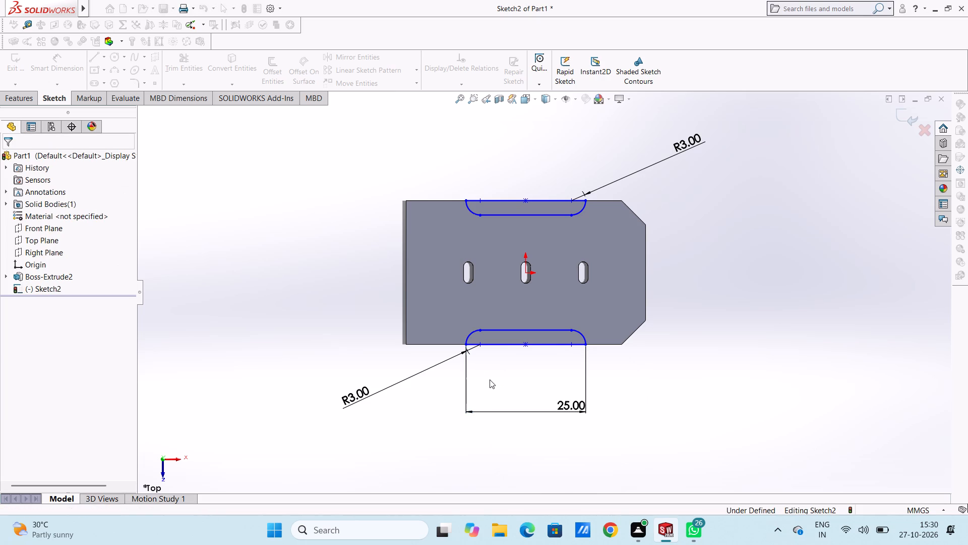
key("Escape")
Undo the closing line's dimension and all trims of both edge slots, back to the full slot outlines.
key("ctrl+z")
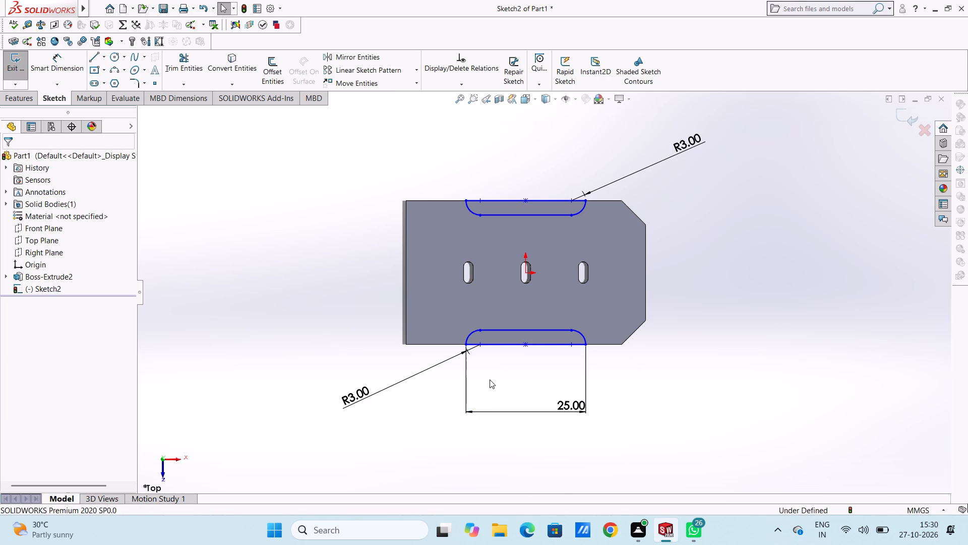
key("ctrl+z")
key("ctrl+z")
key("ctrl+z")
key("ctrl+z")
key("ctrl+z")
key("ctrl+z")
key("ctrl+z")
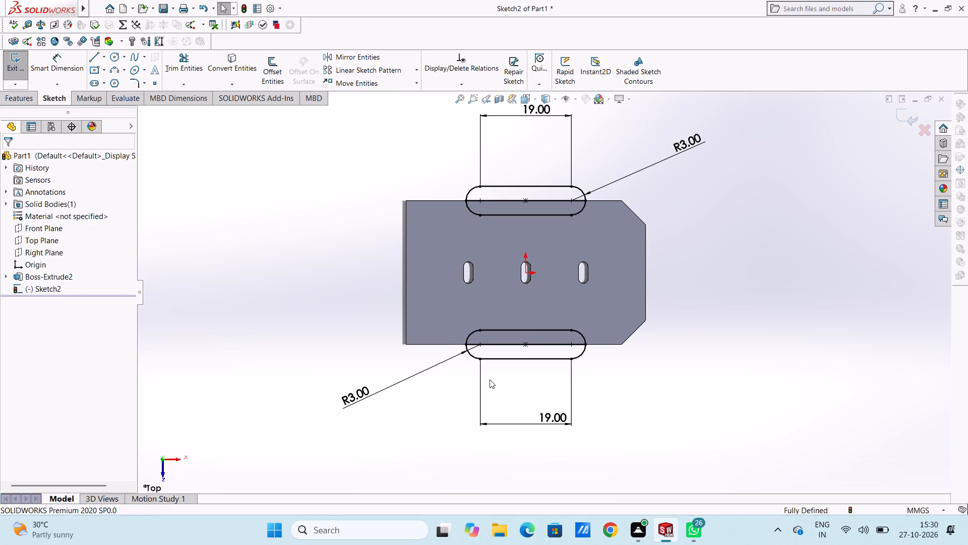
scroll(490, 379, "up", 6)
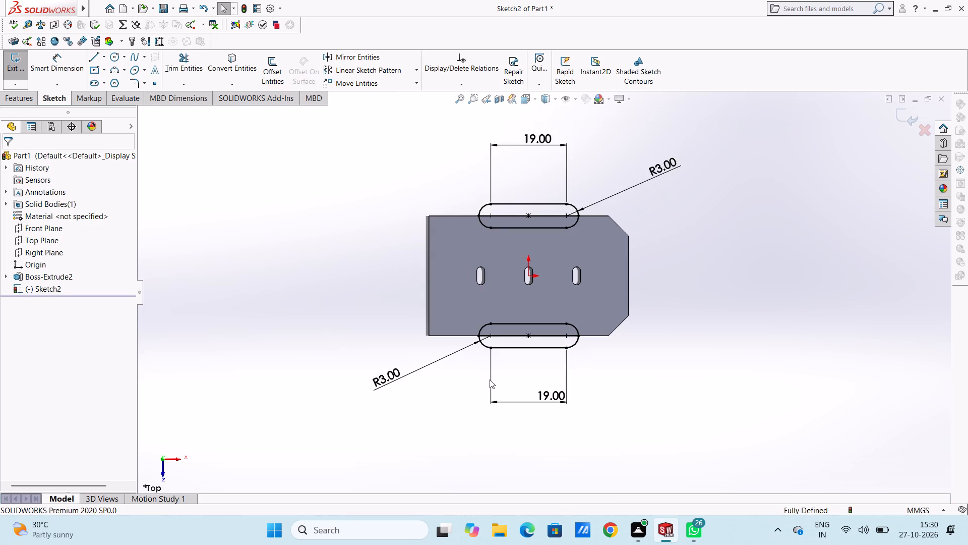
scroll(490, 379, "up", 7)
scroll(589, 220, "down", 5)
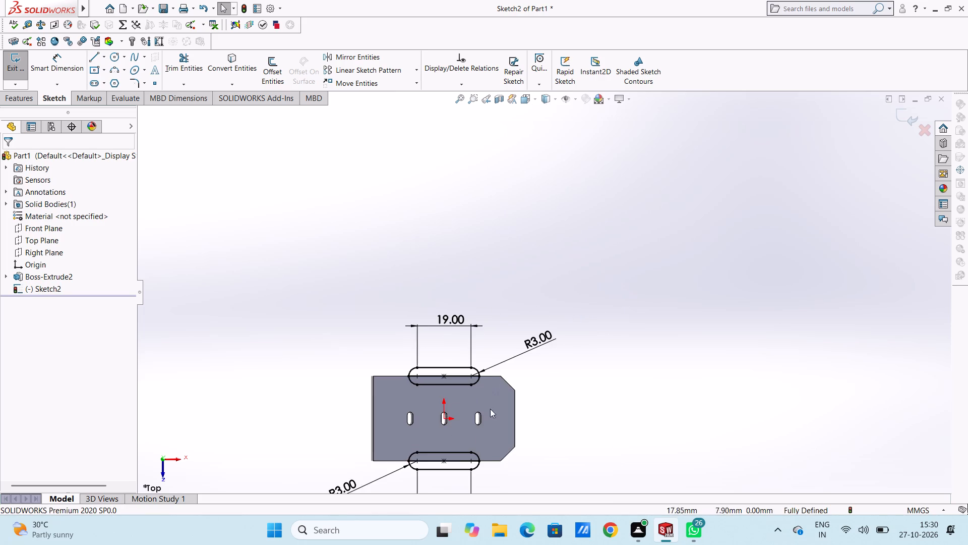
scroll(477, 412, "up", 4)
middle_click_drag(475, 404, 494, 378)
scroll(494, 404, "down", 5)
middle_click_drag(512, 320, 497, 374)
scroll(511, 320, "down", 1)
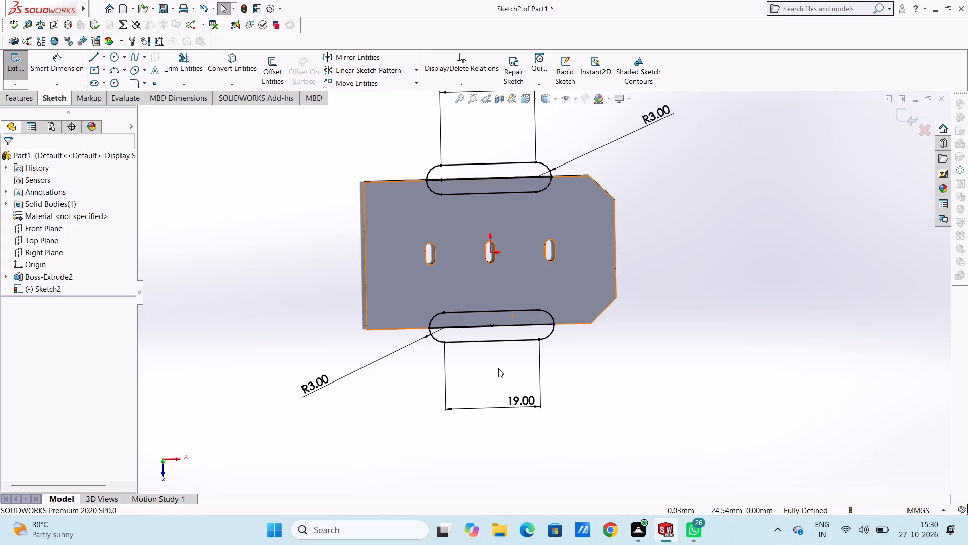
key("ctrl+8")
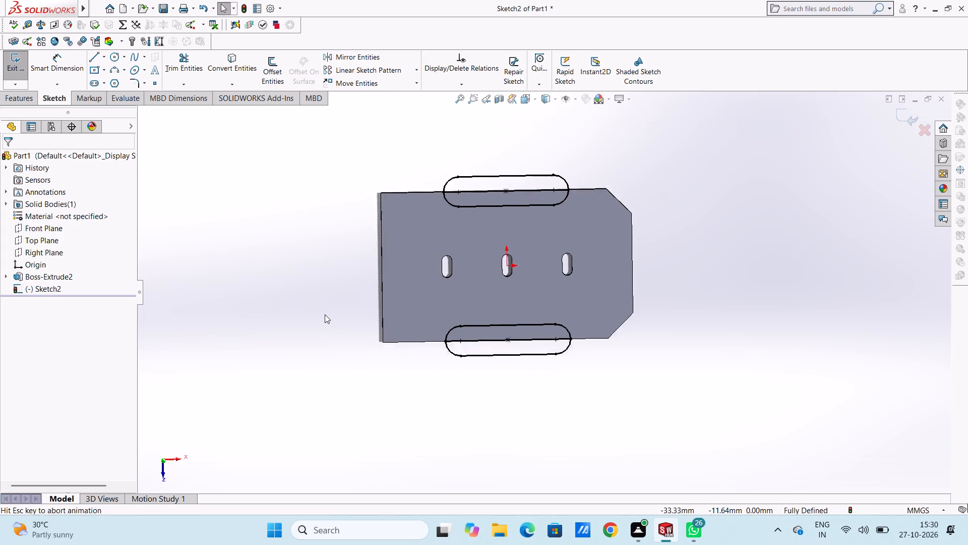
Set the straight length of the upper edge slot to 15 mm.
scroll(511, 246, "up", 4)
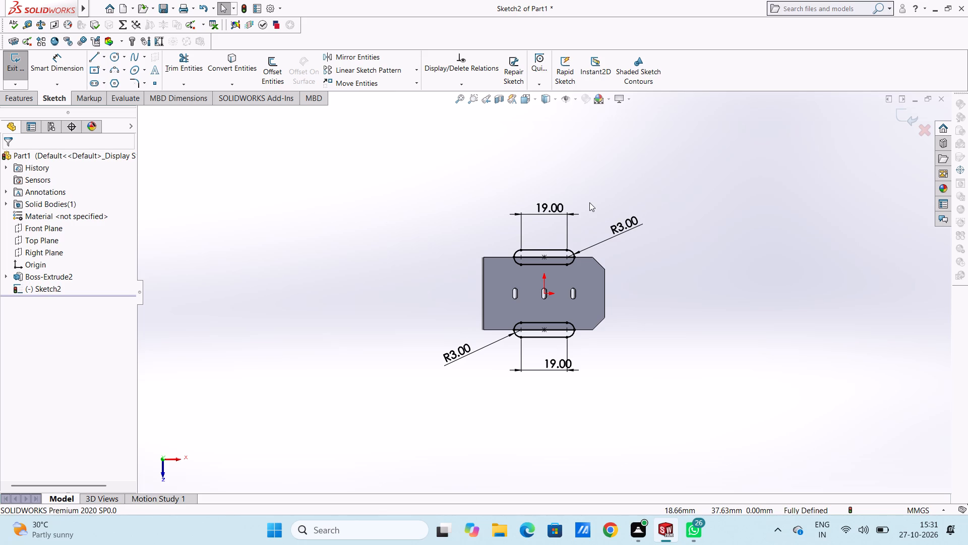
scroll(571, 214, "down", 1)
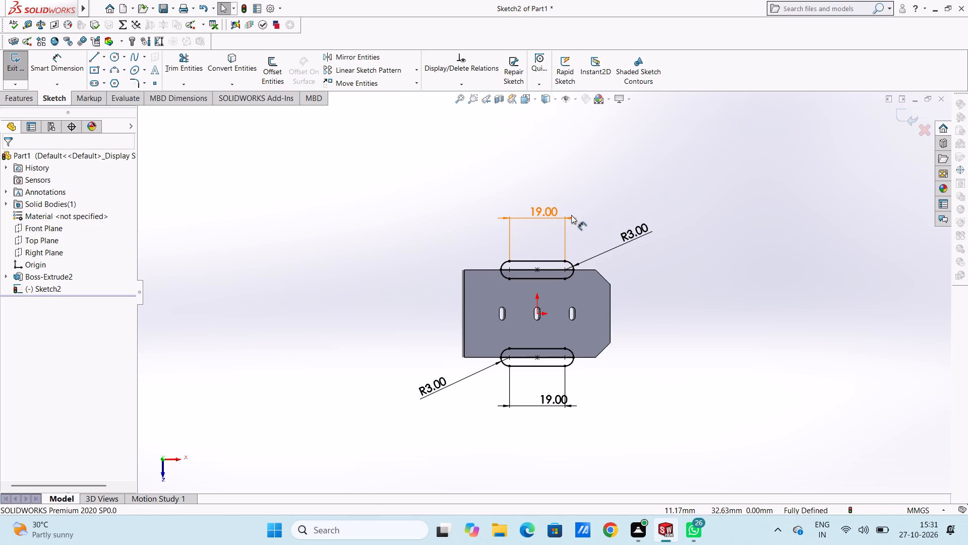
double_click(545, 216)
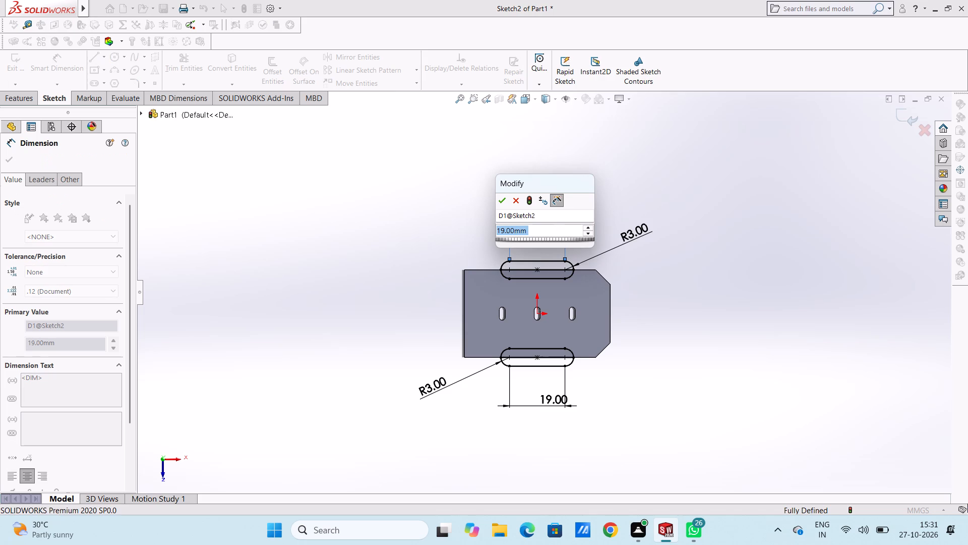
type("15")
key("Return")
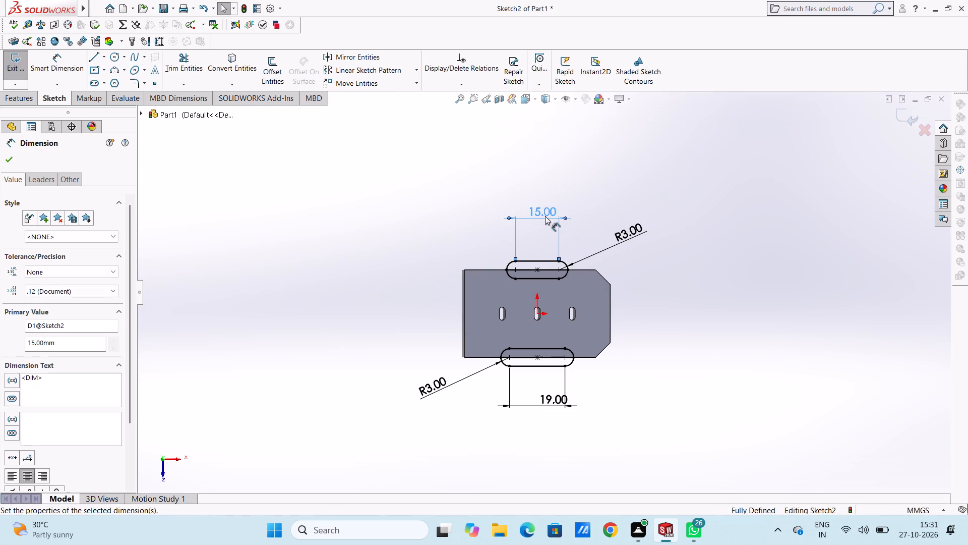
left_click(463, 227)
Set the straight length of the lower edge slot to 15 mm.
scroll(585, 412, "down", 1)
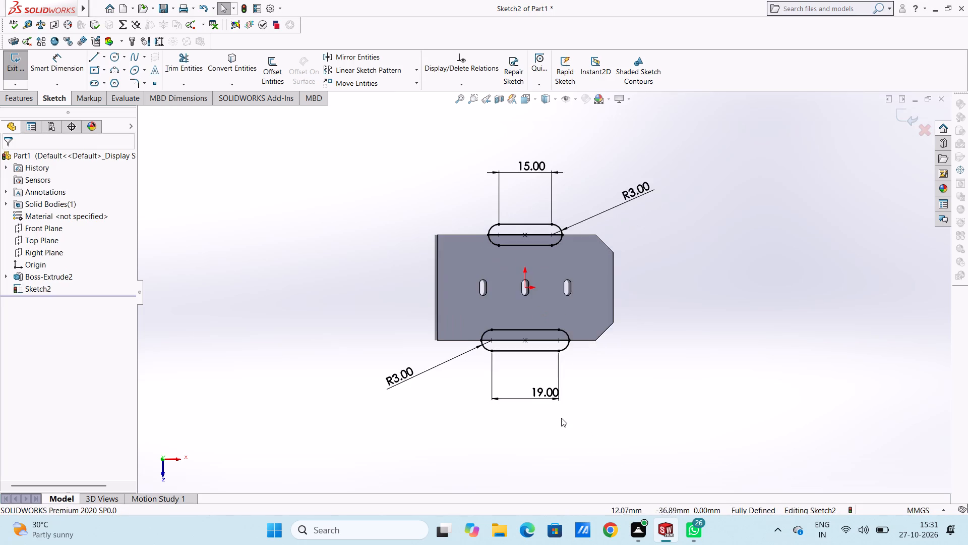
scroll(561, 418, "down", 1)
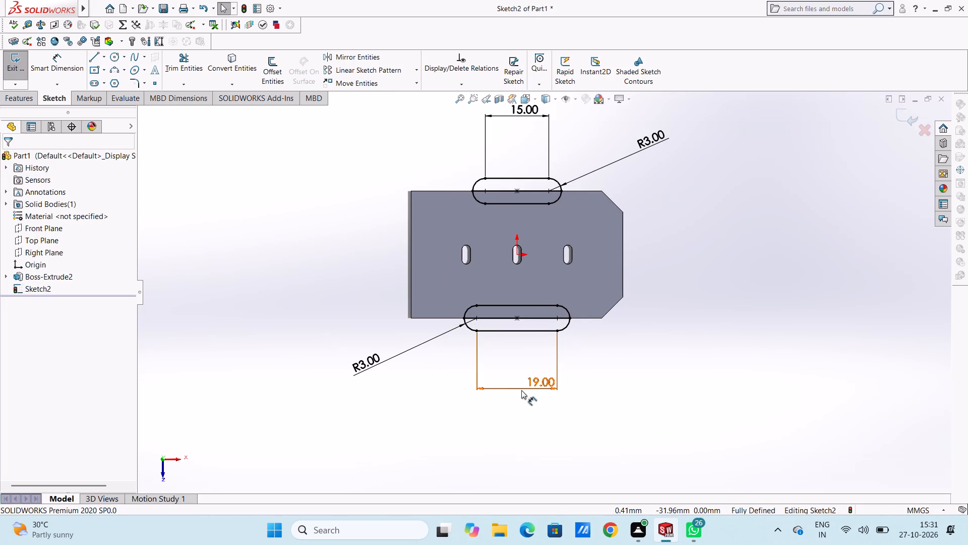
double_click(524, 388)
type("15")
key("Return")
left_click(440, 379)
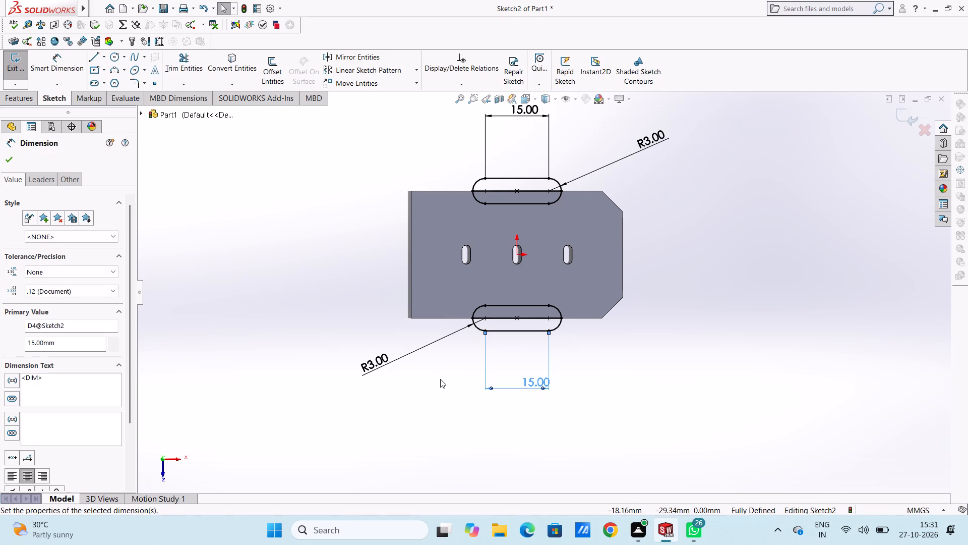
Trim away the half of the upper edge slot that lies outside the plate, accepting the loss of its slot entity and relations.
scroll(490, 202, "up", 4)
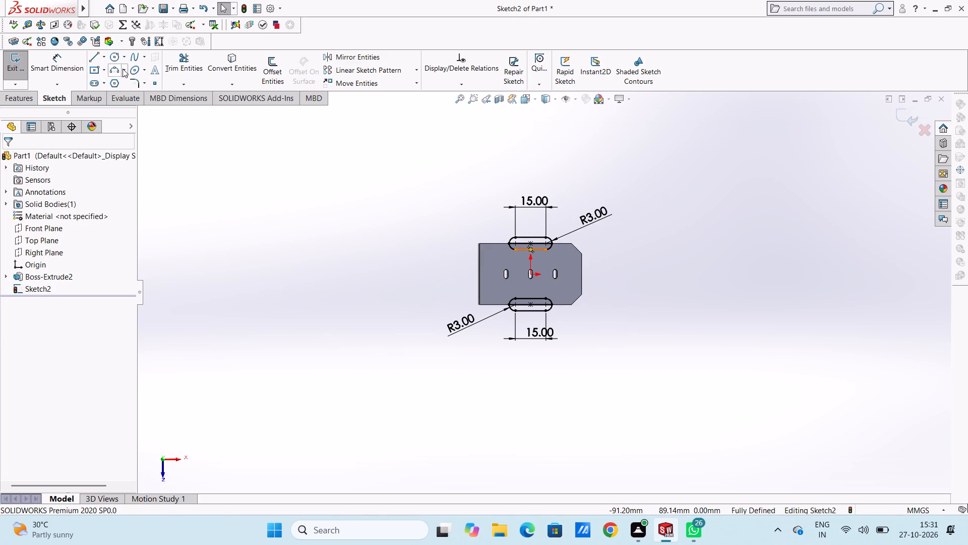
left_click(191, 55)
scroll(519, 279, "down", 3)
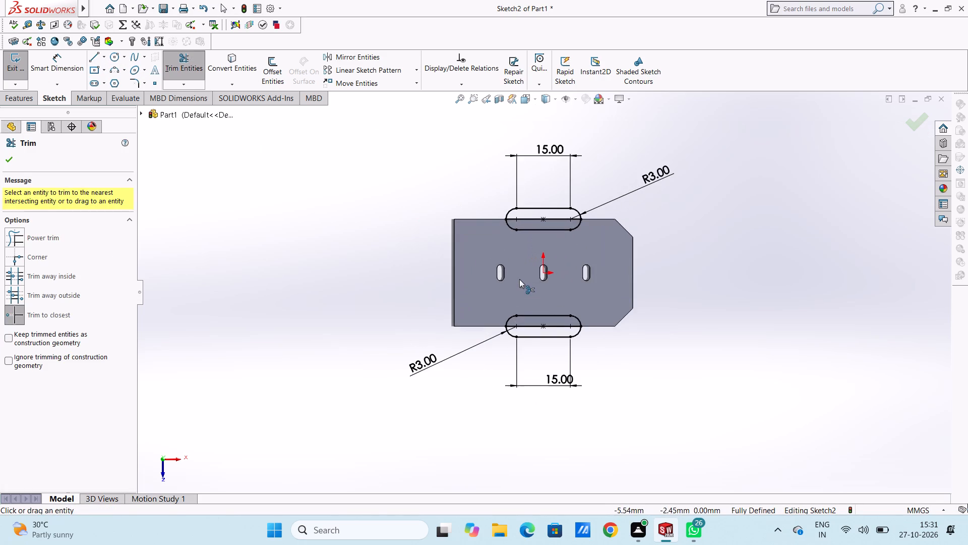
scroll(478, 284, "down", 4)
left_click(533, 162)
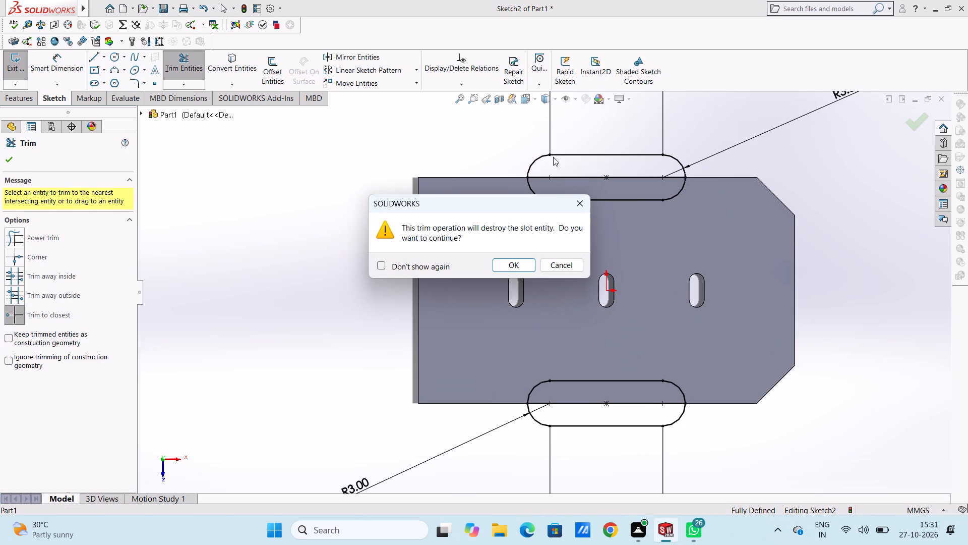
left_click(516, 265)
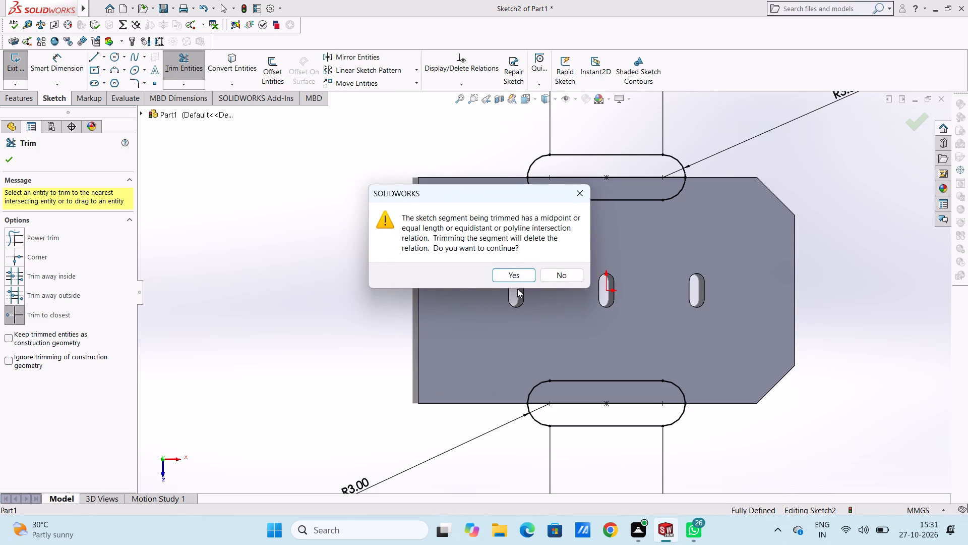
left_click(514, 272)
left_click(564, 156)
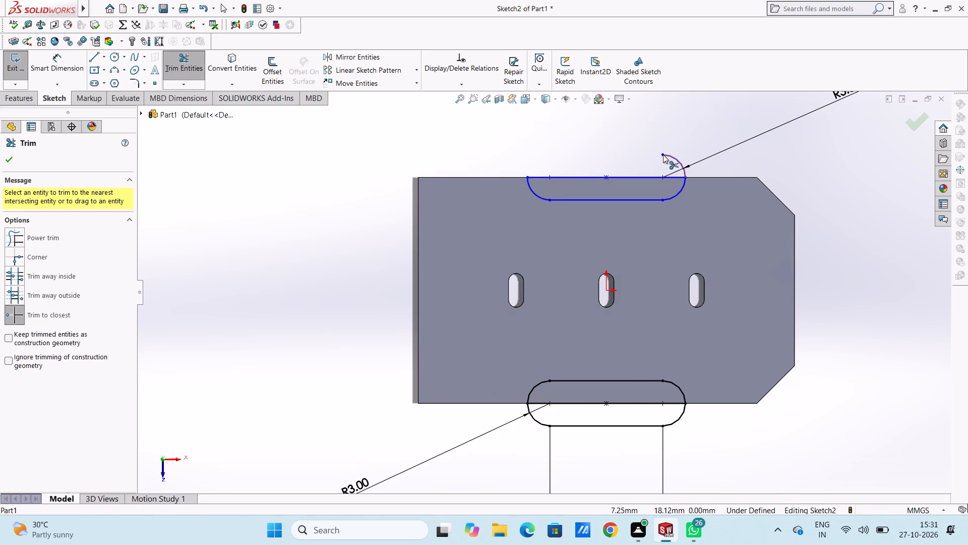
left_click(667, 156)
left_click(518, 274)
Trim away the half of the lower edge slot that lies outside the plate, accepting the loss of its slot entity and relations.
scroll(577, 437, "down", 4)
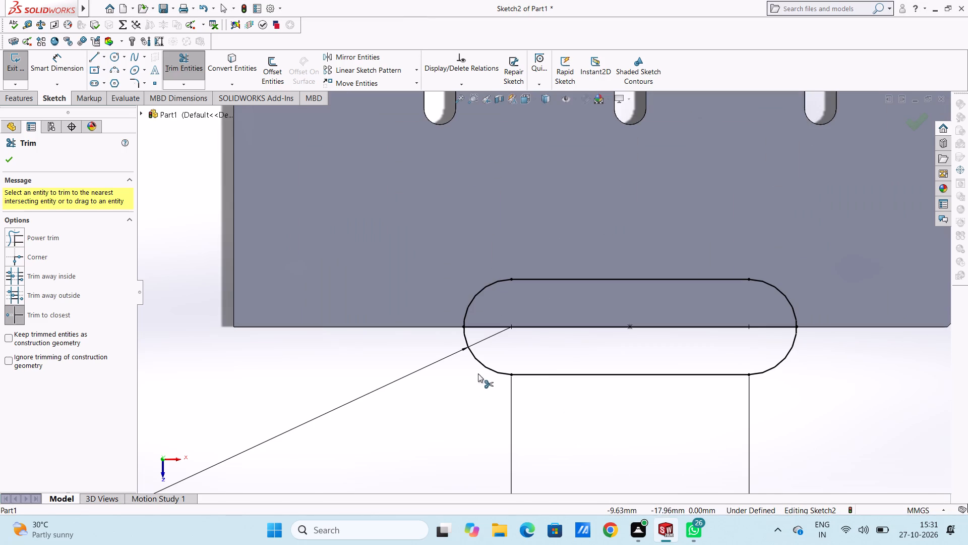
left_click(490, 367)
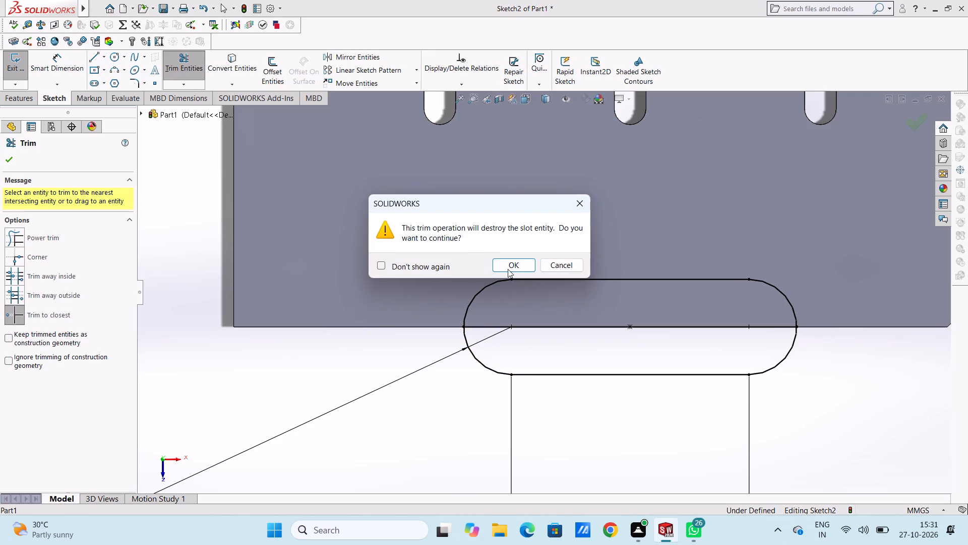
left_click(505, 266)
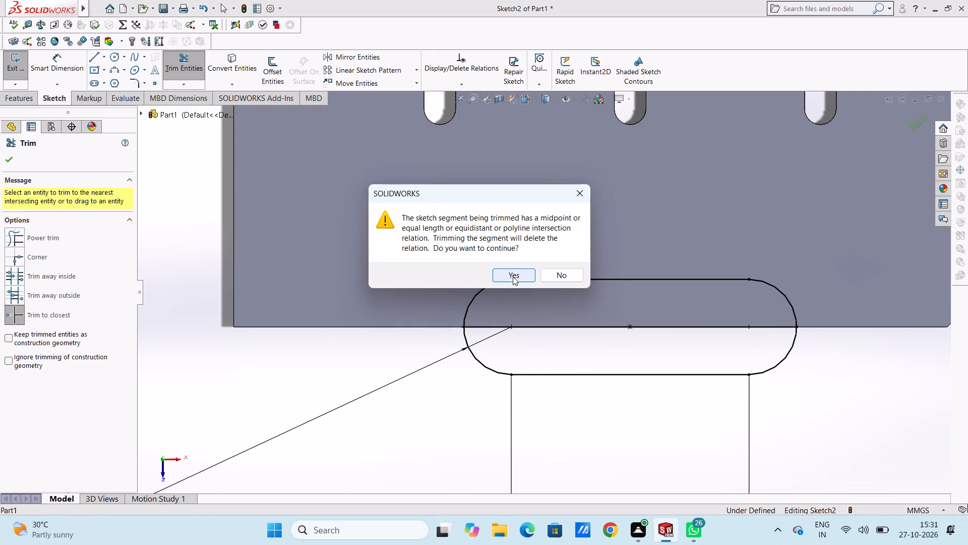
left_click(513, 277)
left_click(530, 375)
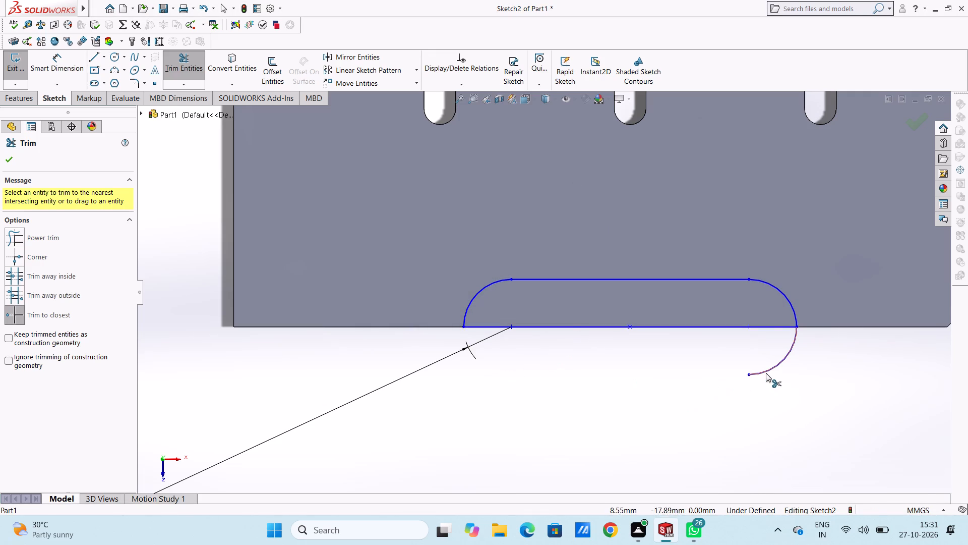
left_click(766, 373)
left_click(520, 277)
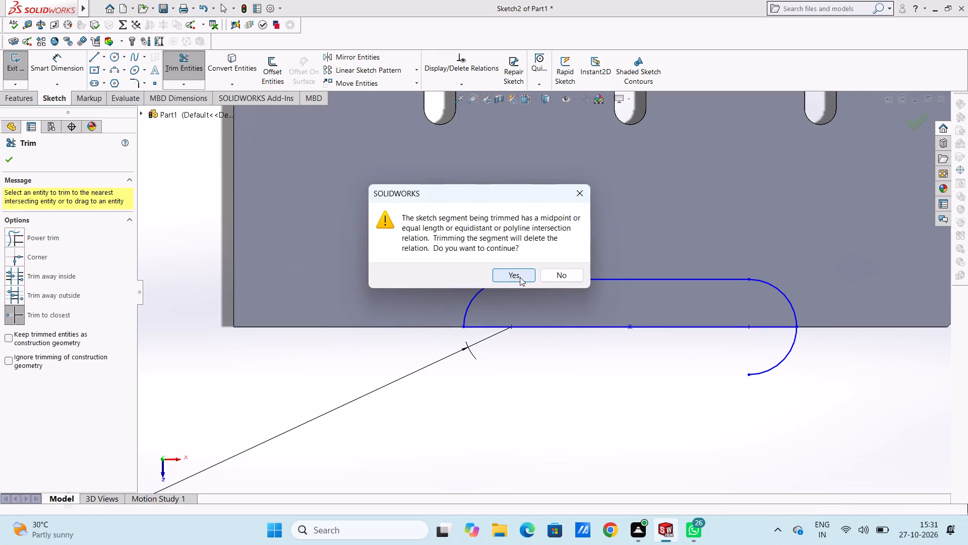
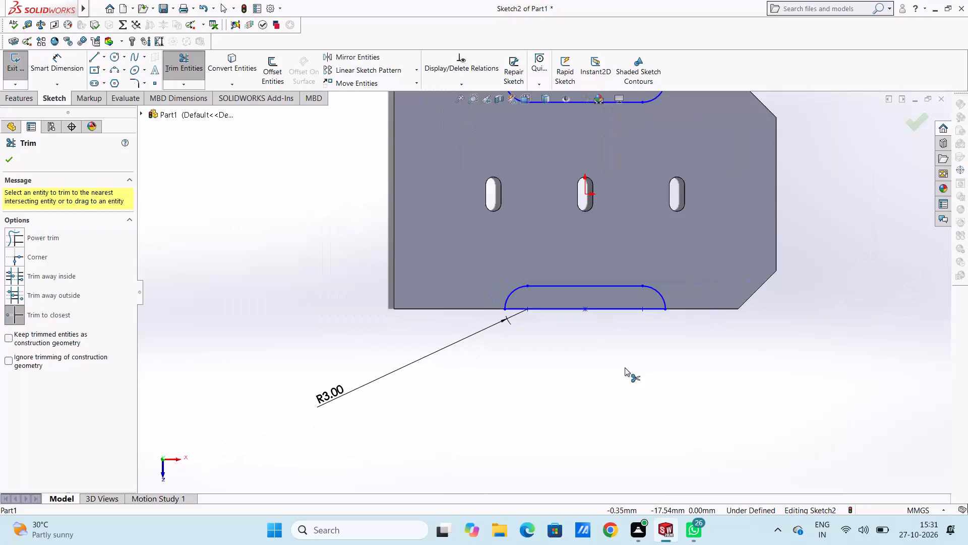
Finish trimming and dimension the length of the upper half-slot's straight line along the plate edge, keeping its current value.
scroll(625, 367, "up", 6)
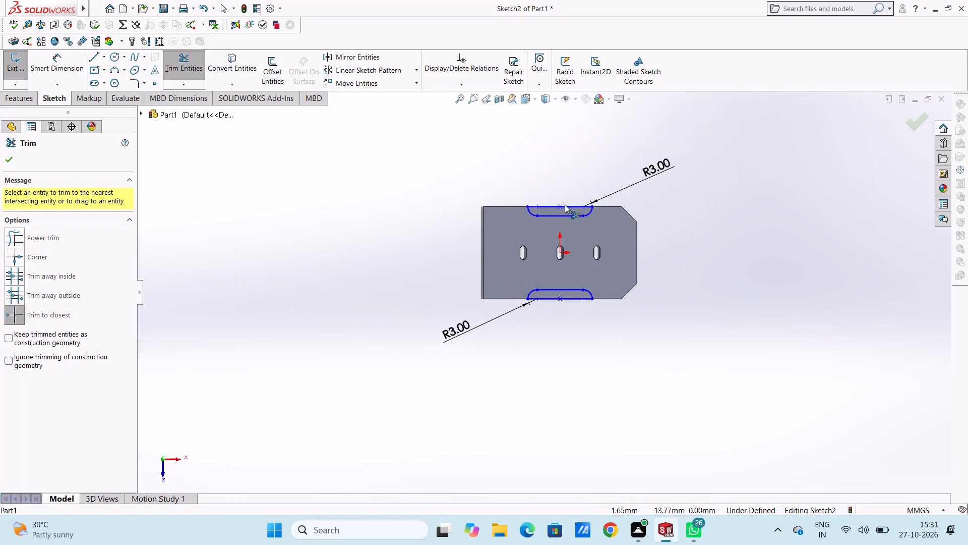
scroll(564, 194, "down", 4)
left_click(8, 157)
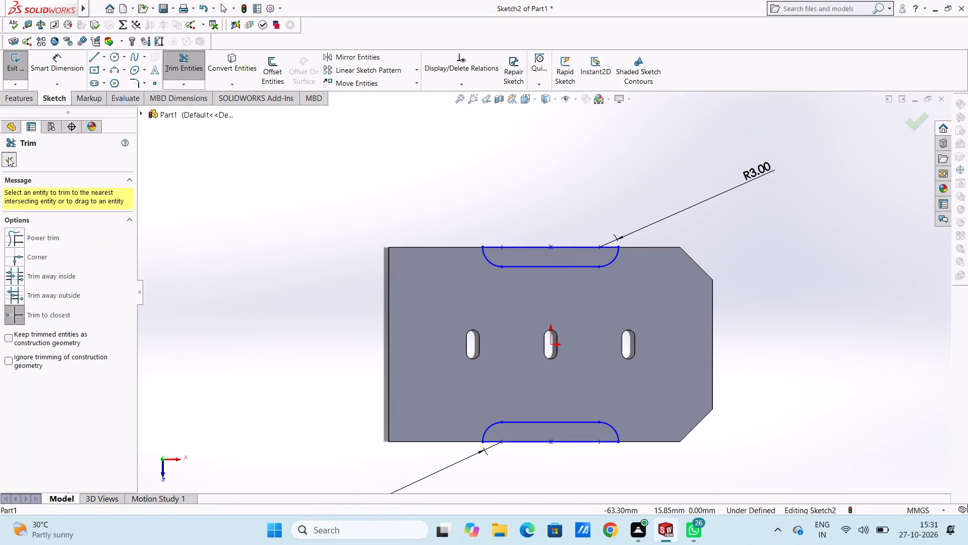
scroll(532, 359, "down", 1)
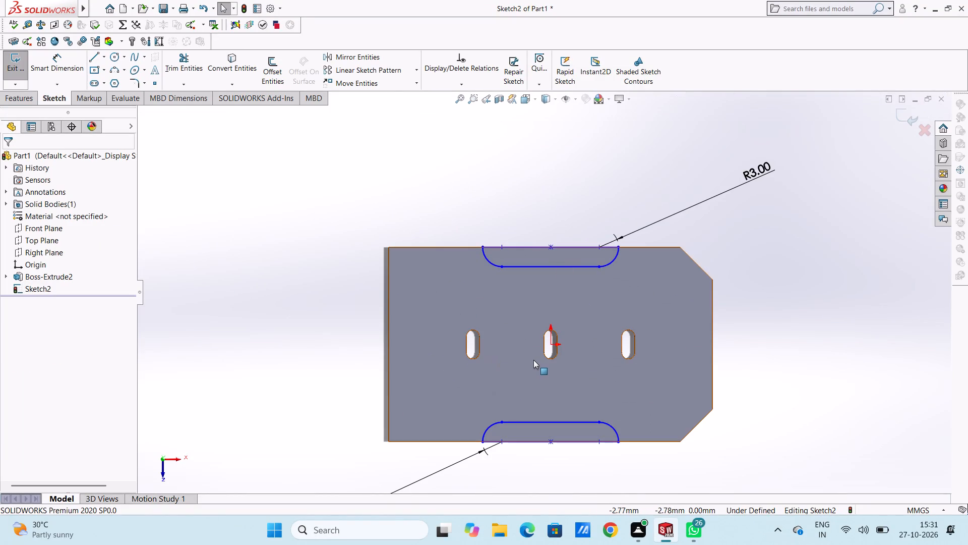
scroll(531, 361, "up", 4)
scroll(552, 383, "down", 2)
scroll(555, 290, "down", 3)
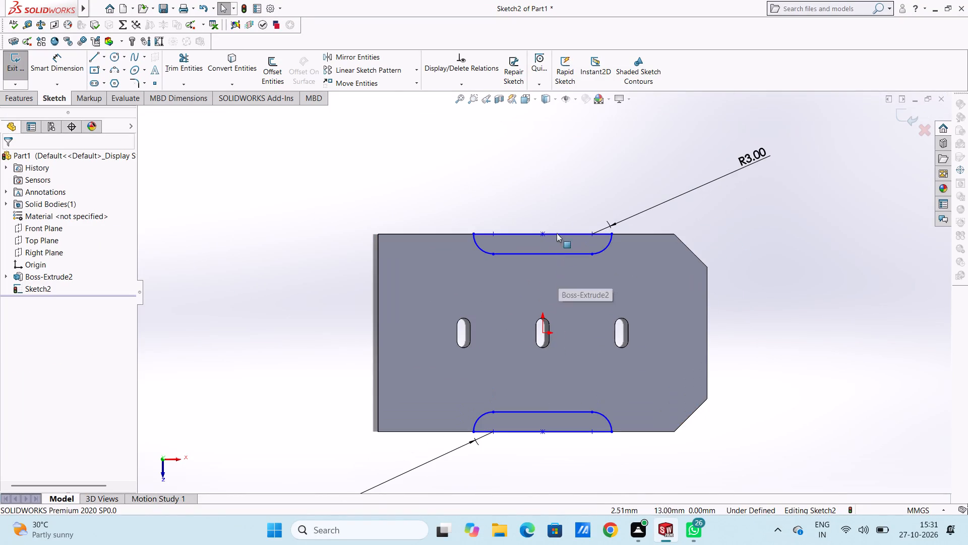
left_click(50, 63)
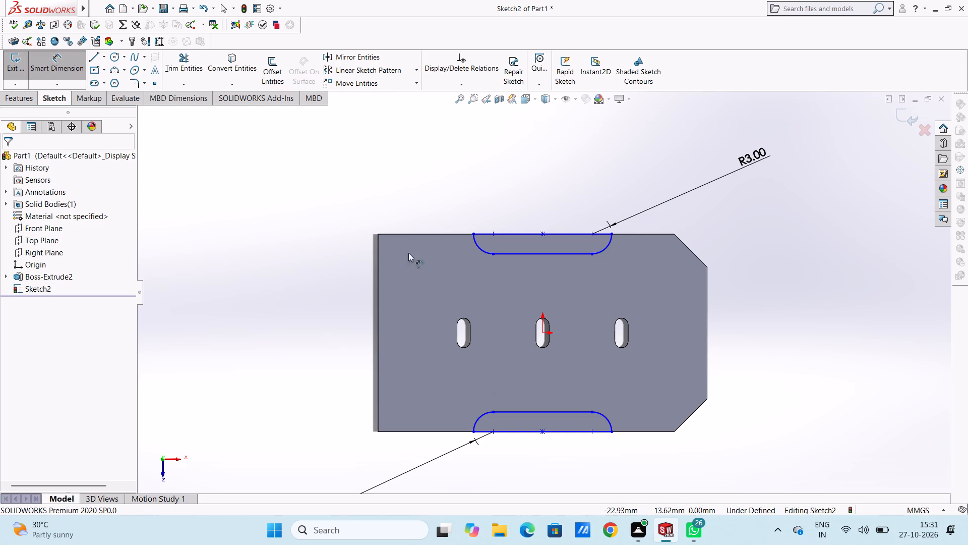
left_click(500, 237)
left_click(506, 236)
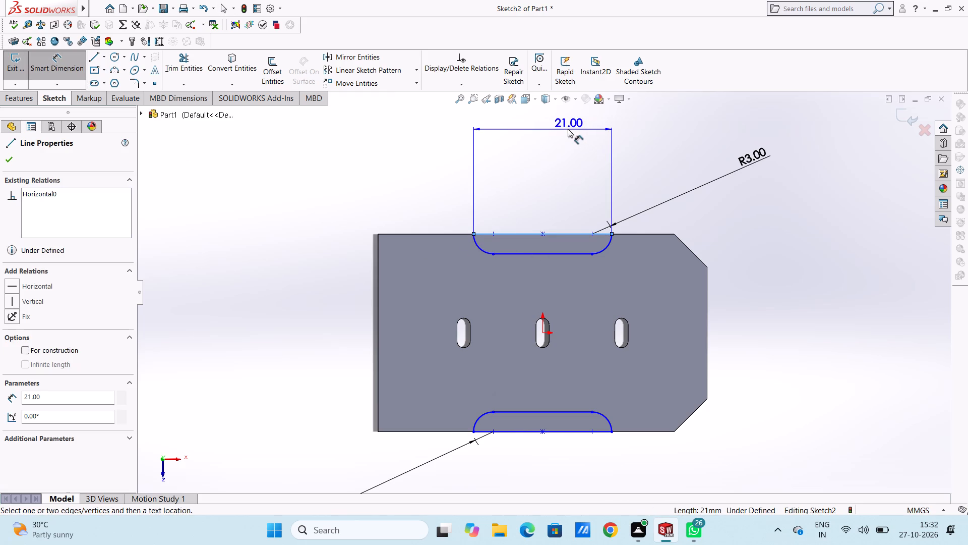
left_click(569, 126)
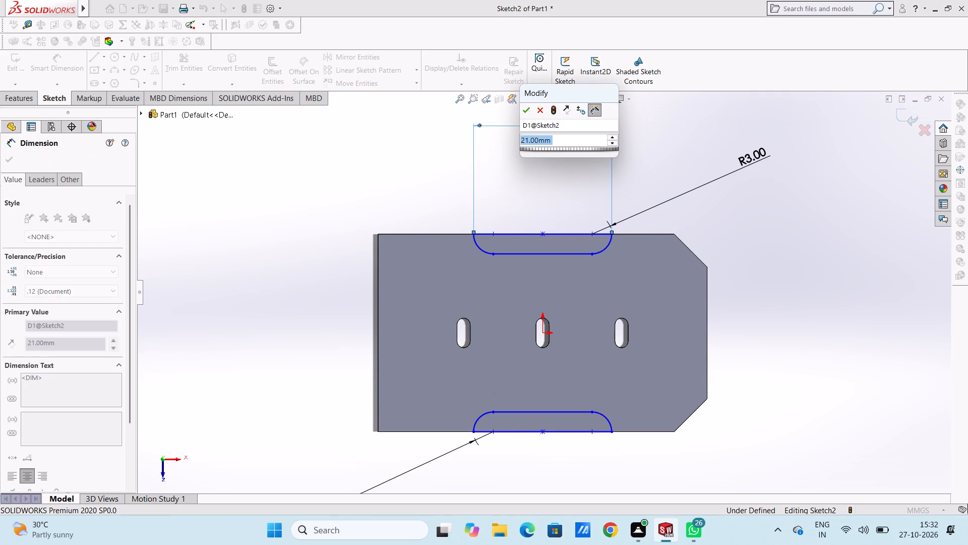
key("Return")
left_click(535, 171)
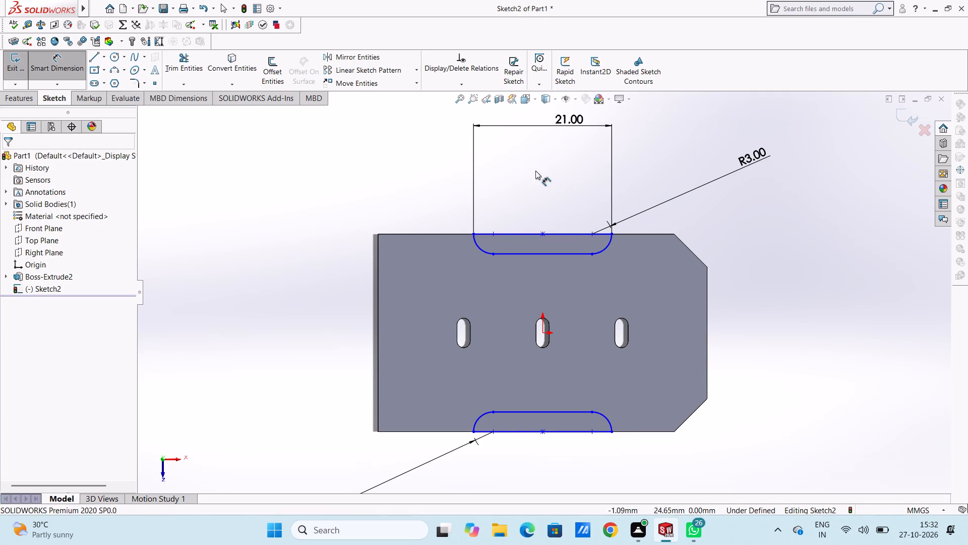
Dimension the length of the lower half-slot's straight line along the plate edge, keeping its current value.
scroll(569, 272, "up", 5)
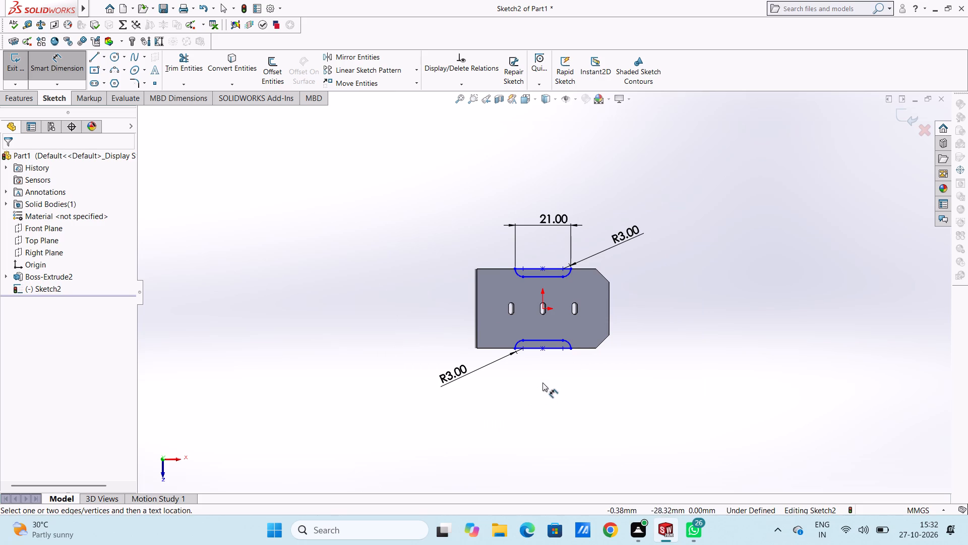
scroll(543, 377, "down", 4)
scroll(545, 336, "up", 4)
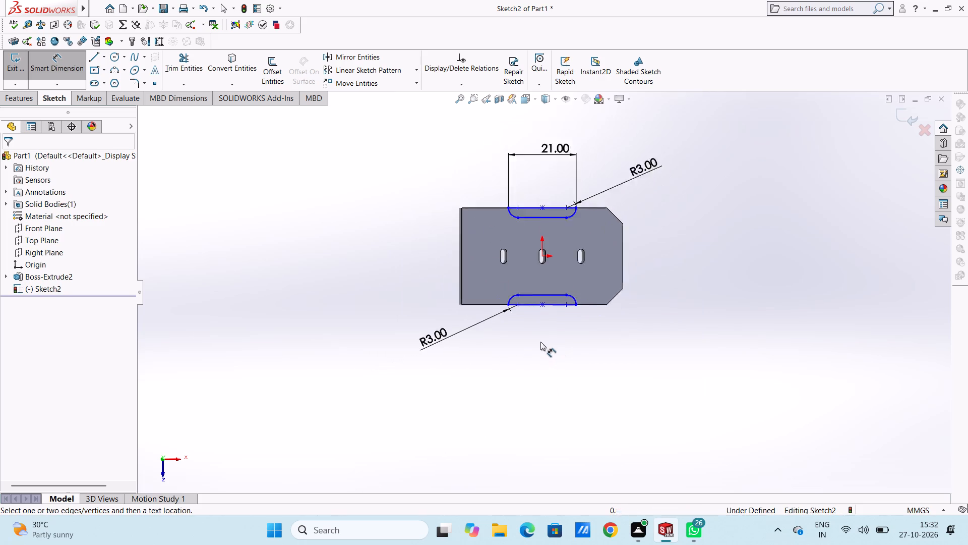
scroll(540, 342, "down", 2)
left_click(560, 282)
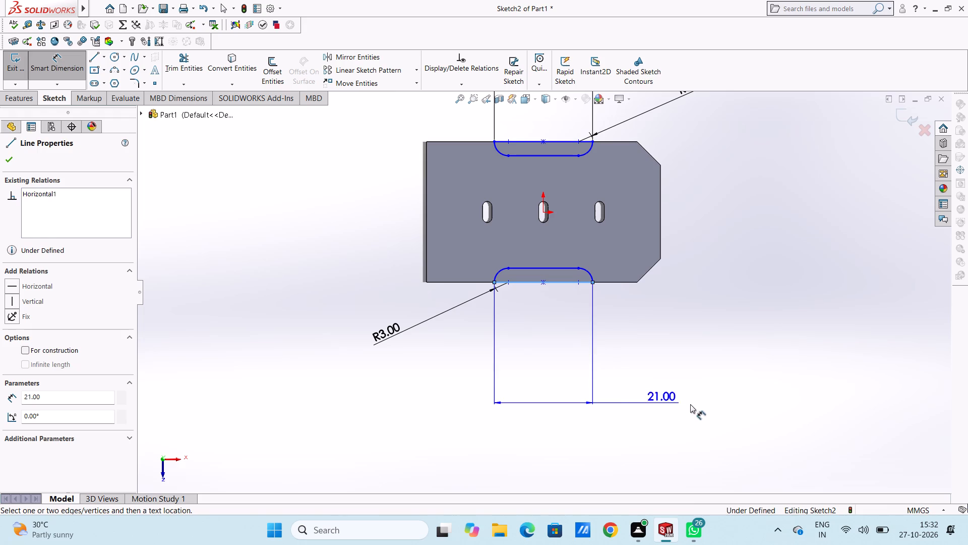
left_click(699, 409)
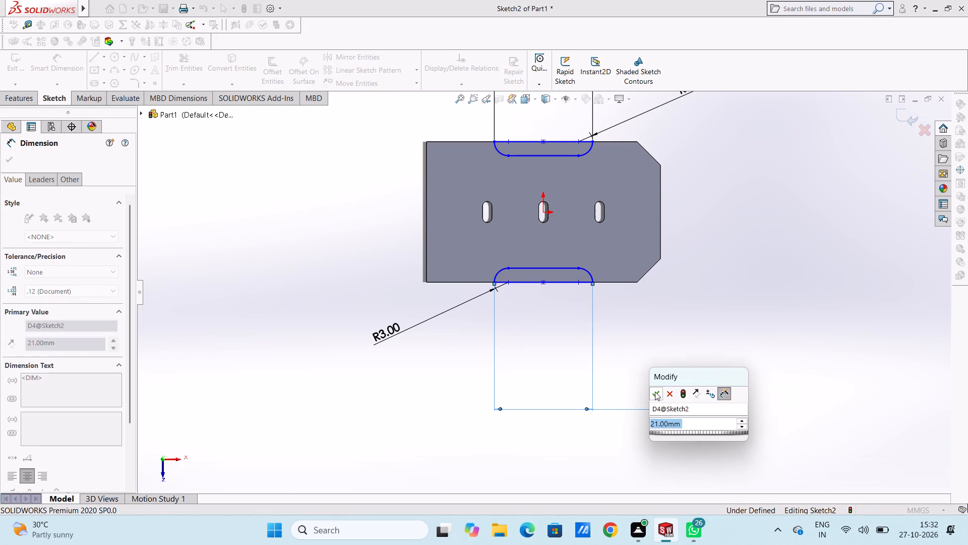
left_click(655, 392)
left_click(630, 361)
Dimension the depth of the lower half-slot between its inner straight line and the plate-edge line, keeping its current value.
scroll(582, 230, "down", 3)
left_click(552, 288)
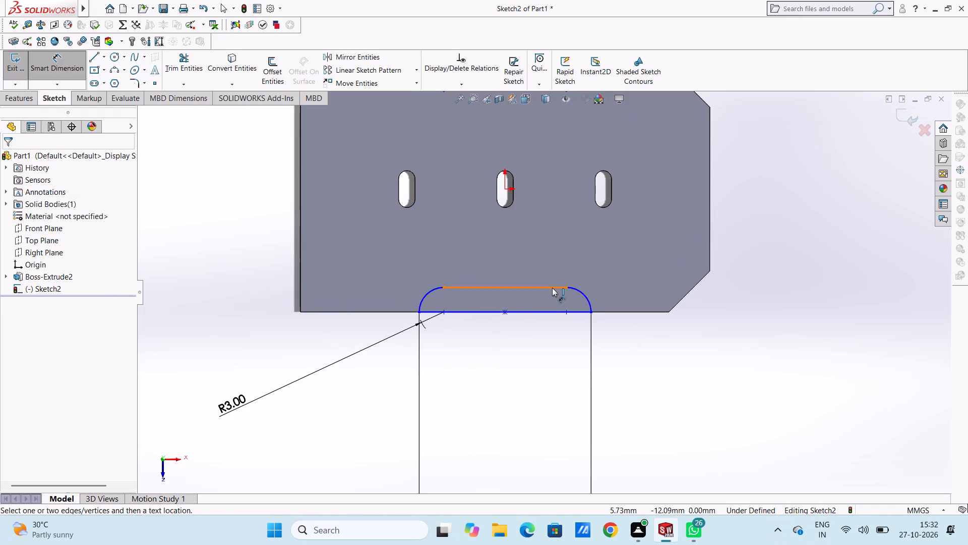
left_click(551, 312)
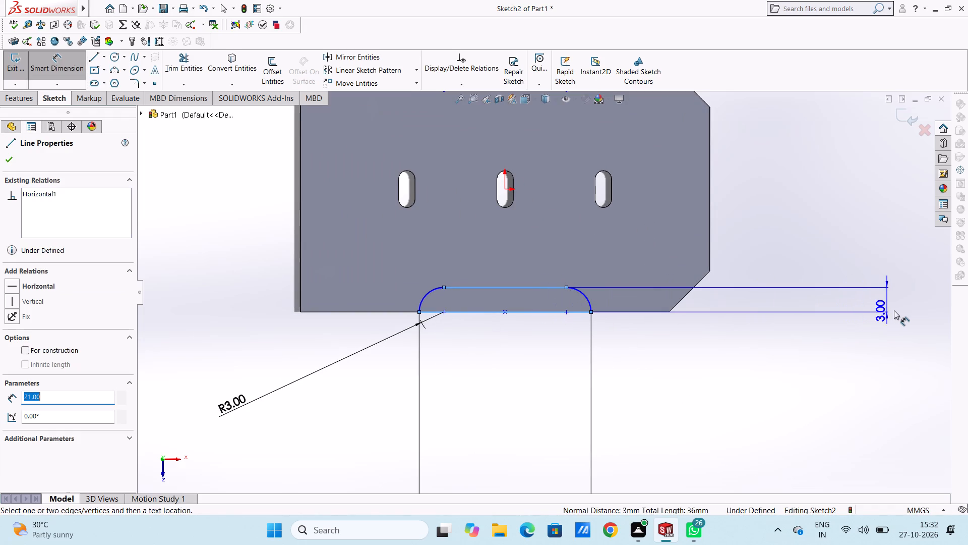
left_click(895, 309)
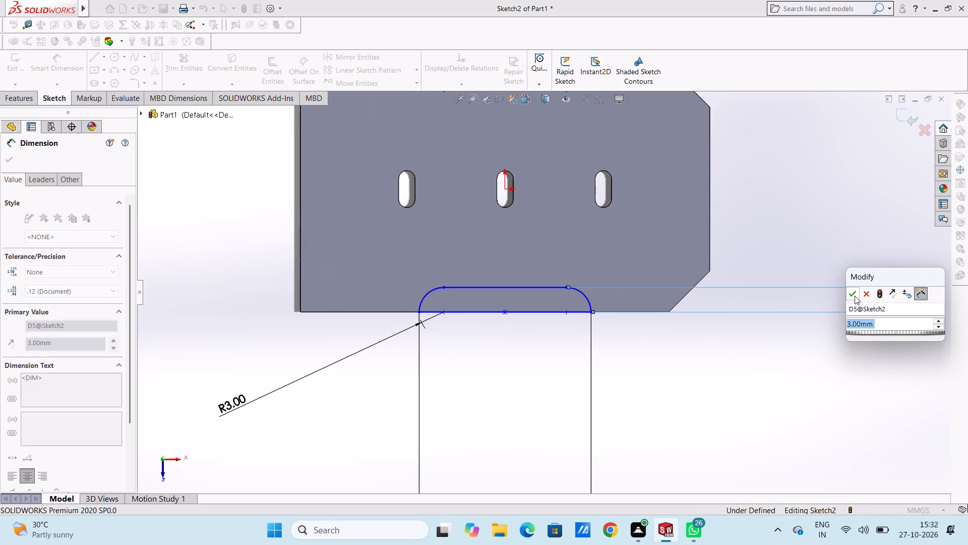
left_click(855, 296)
left_click(828, 298)
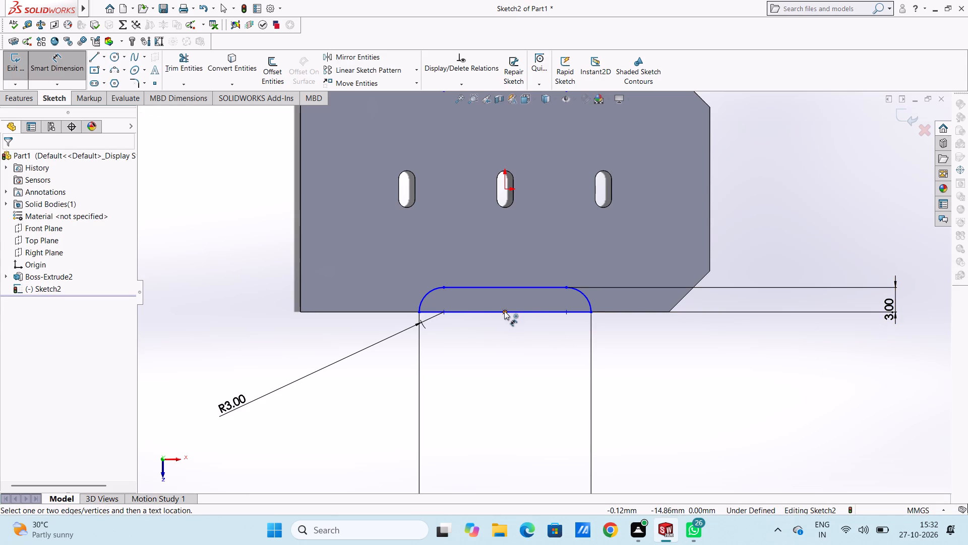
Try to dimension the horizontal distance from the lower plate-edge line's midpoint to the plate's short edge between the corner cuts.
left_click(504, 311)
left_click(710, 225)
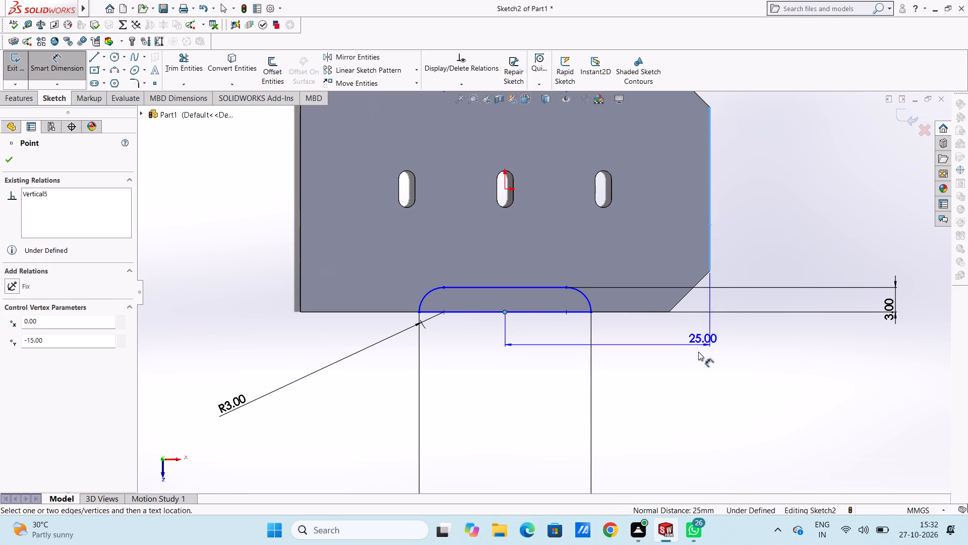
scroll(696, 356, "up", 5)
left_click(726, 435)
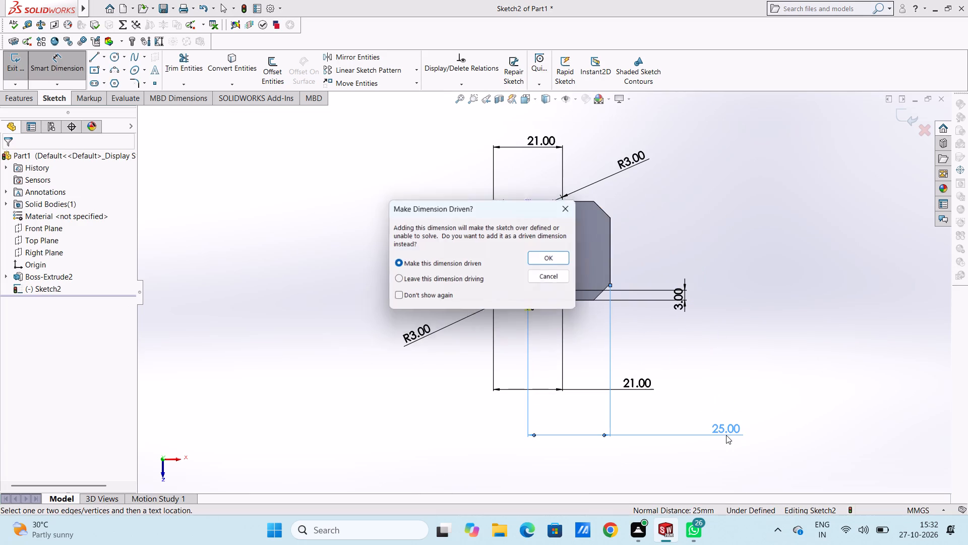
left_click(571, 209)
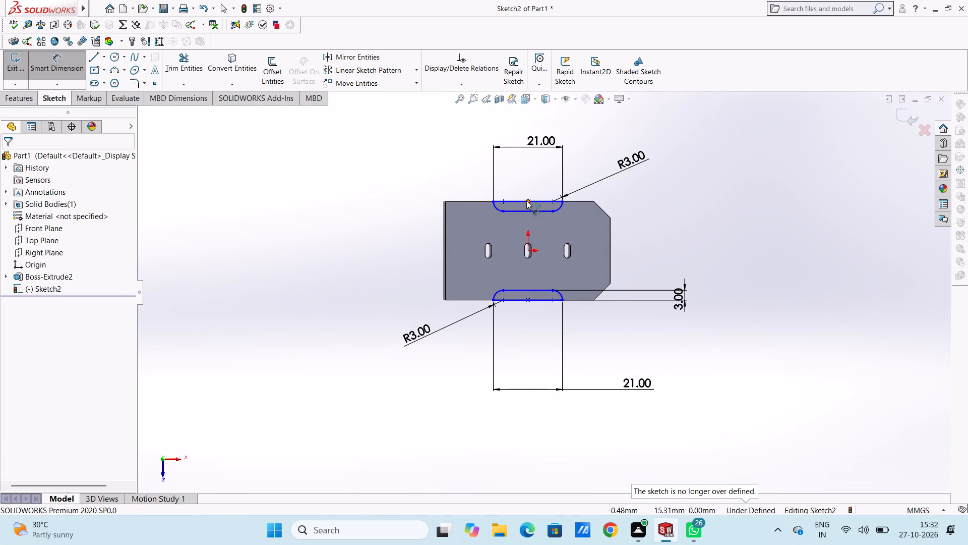
Dimension the vertical distance from the midpoint of the upper half-slot's plate-edge line to the origin, keeping its current value.
left_click(526, 200)
left_click(529, 250)
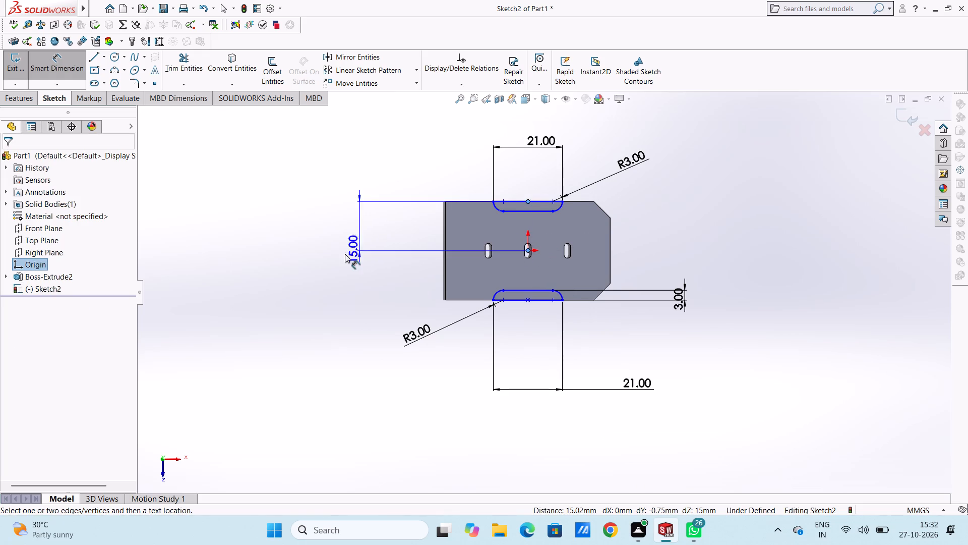
left_click(339, 254)
left_click(297, 236)
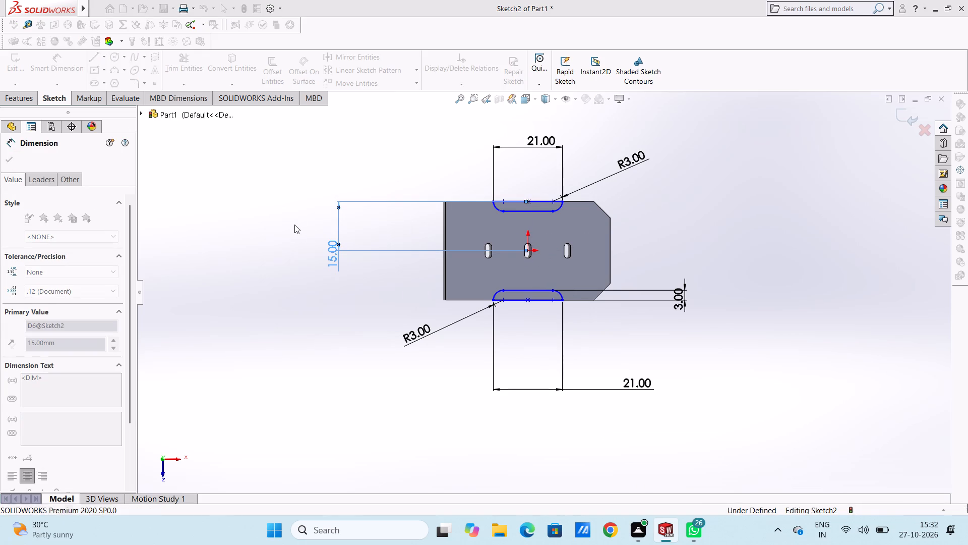
left_click(294, 225)
Dimension the vertical distance from the lower half-slot's inner straight line to the origin, keeping its current value.
scroll(544, 295, "down", 3)
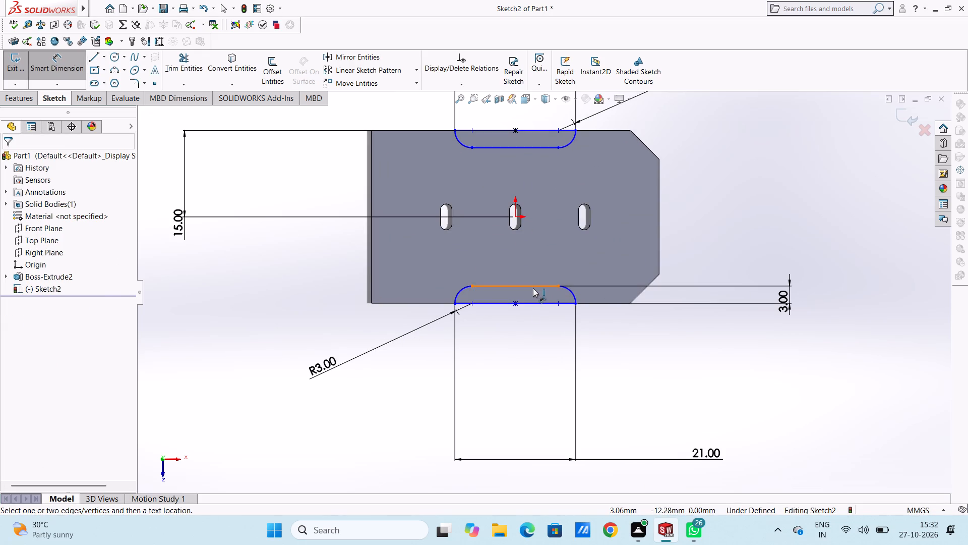
left_click(533, 288)
left_click(514, 217)
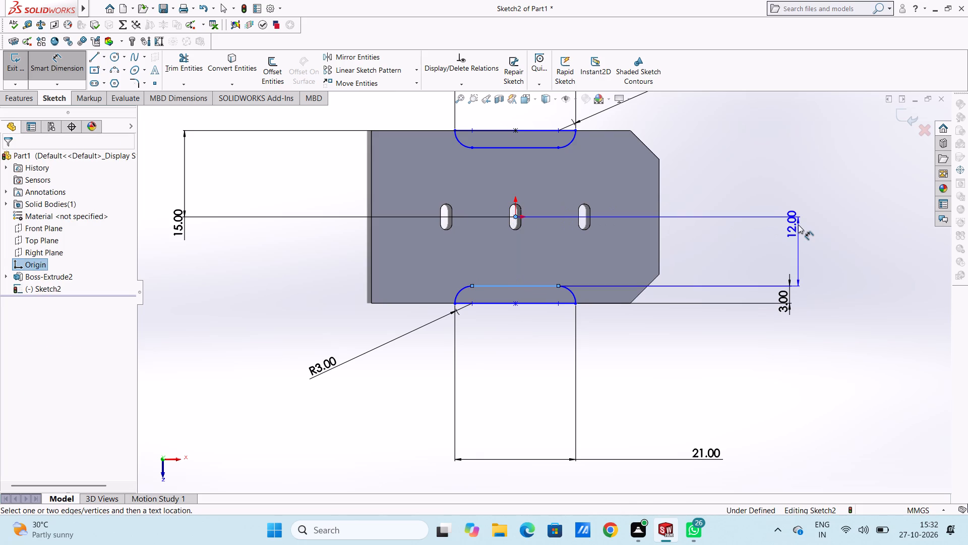
left_click(798, 225)
left_click(754, 210)
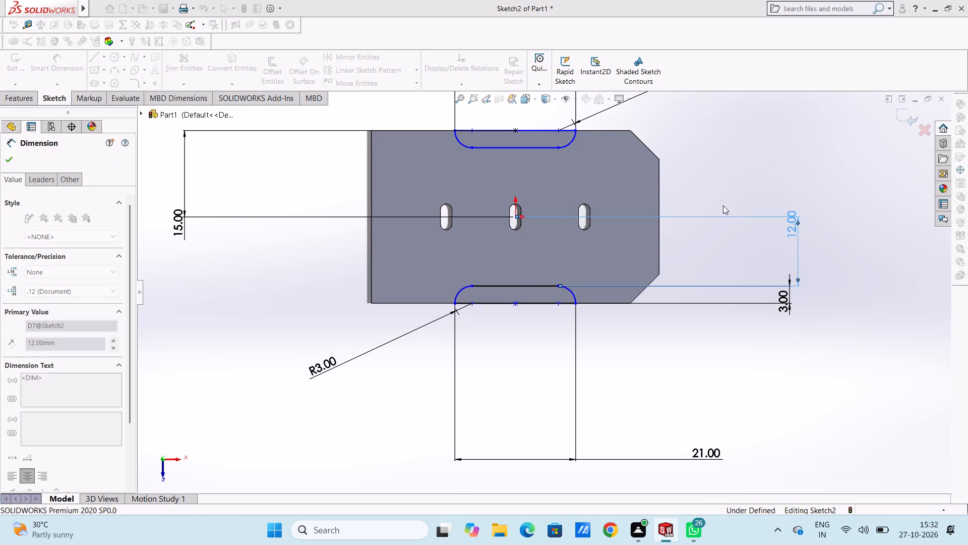
left_click(723, 205)
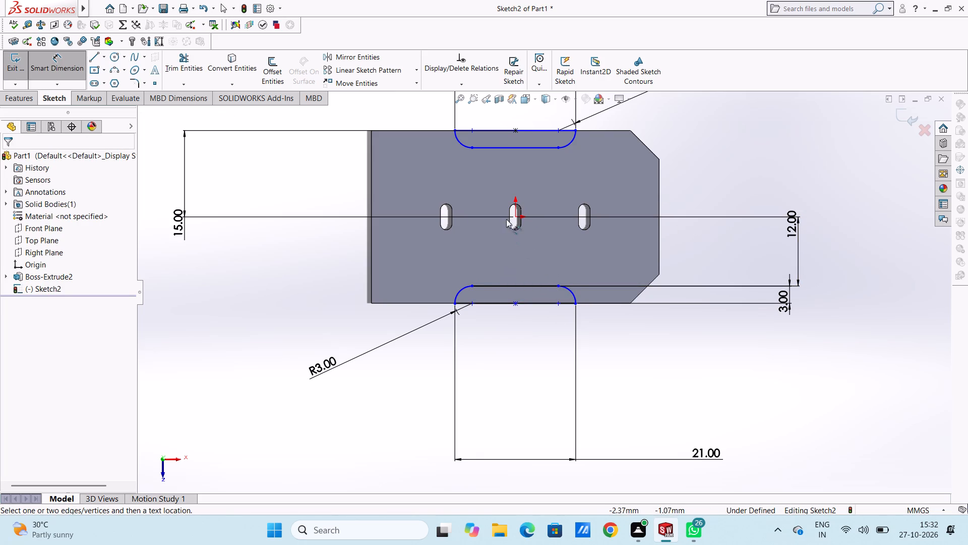
Dimension the horizontal distance from the origin to the lower half-slot's right endpoint, keeping its current value.
left_click(514, 219)
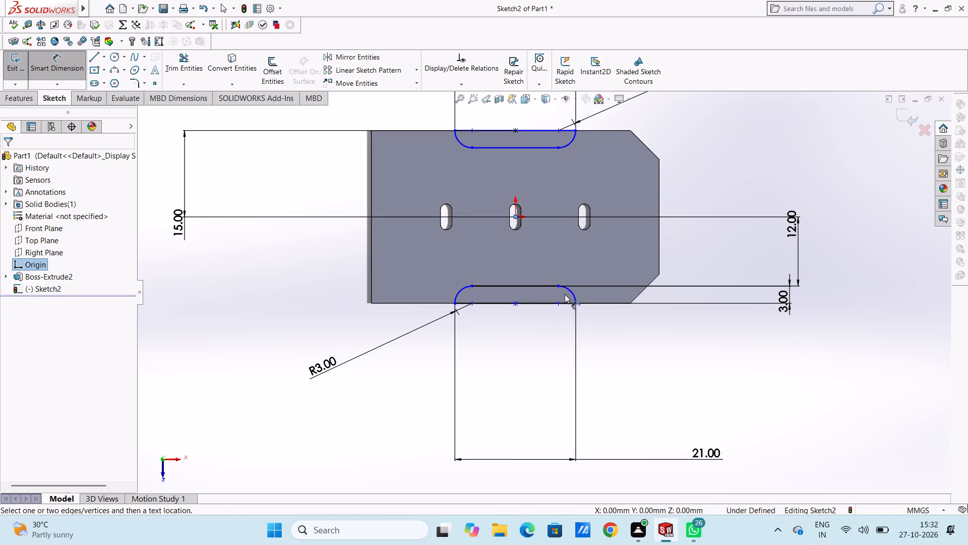
left_click(574, 306)
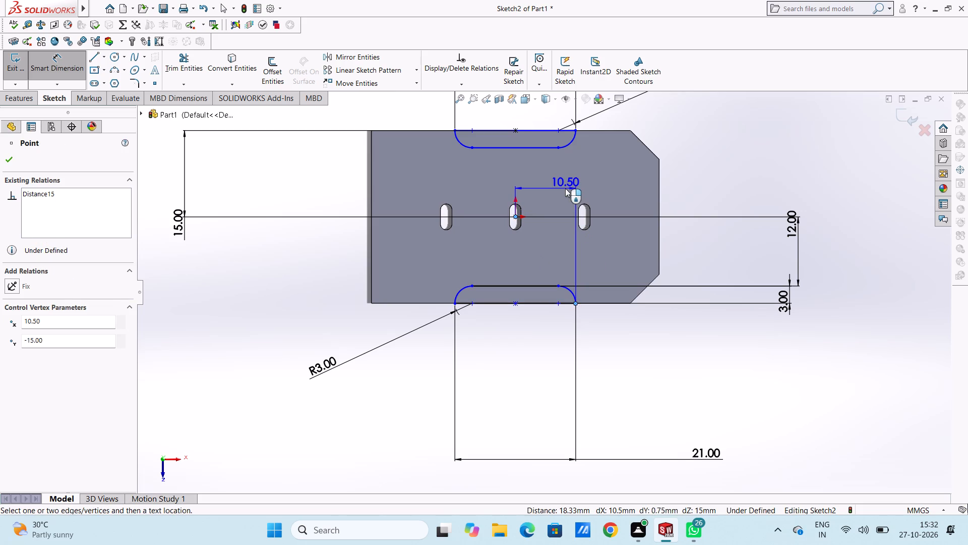
left_click(565, 188)
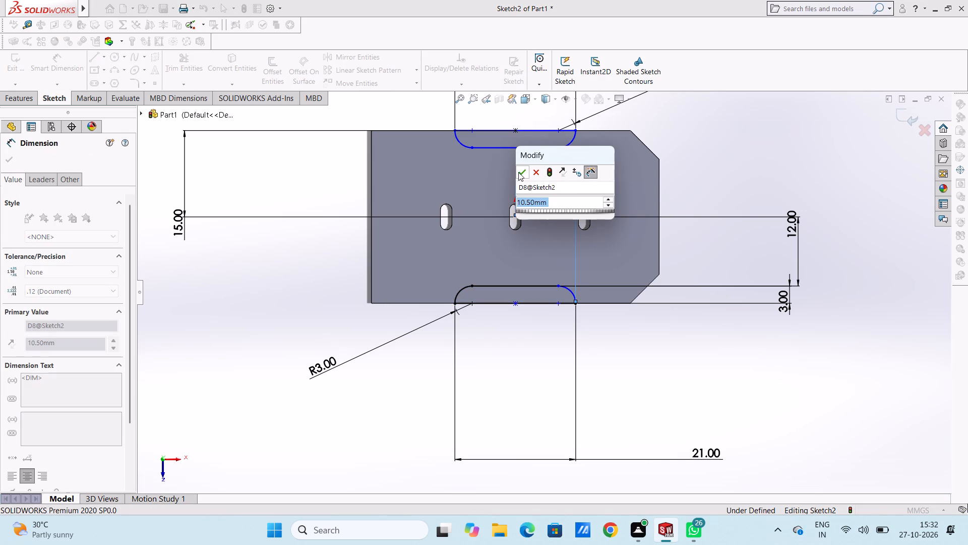
left_click(518, 172)
left_click(755, 144)
Dimension the horizontal distance from the upper half-slot's left endpoint to the origin, keeping its current value.
scroll(620, 184, "up", 3)
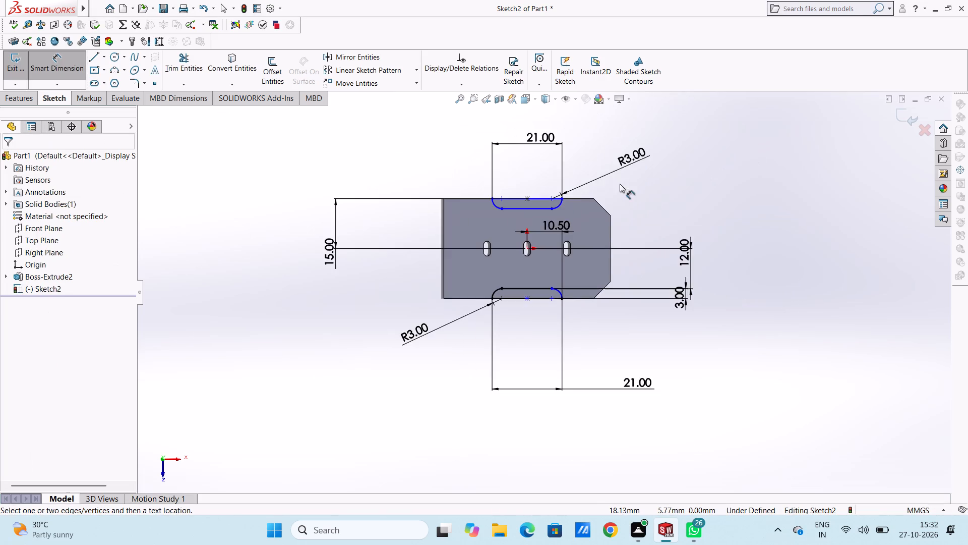
scroll(546, 221, "down", 3)
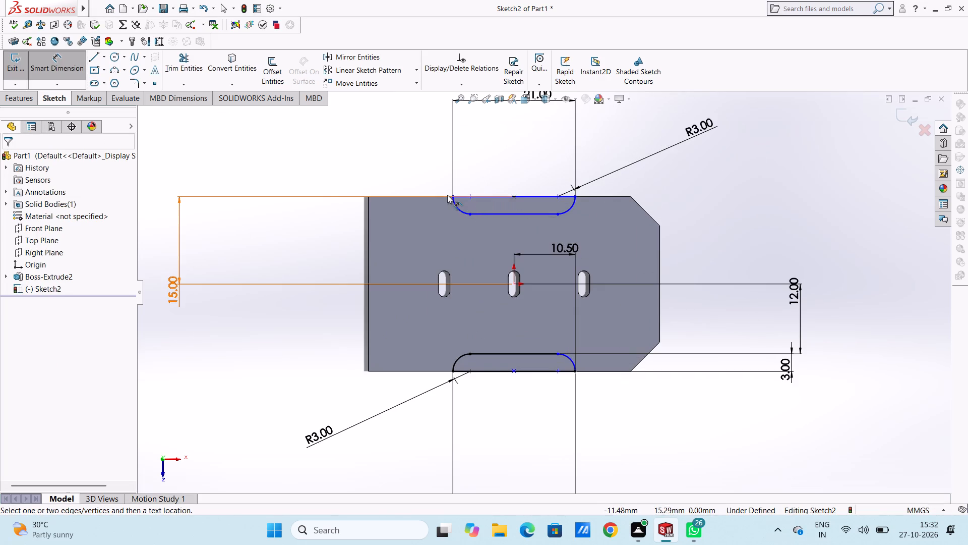
left_click(452, 198)
left_click(511, 285)
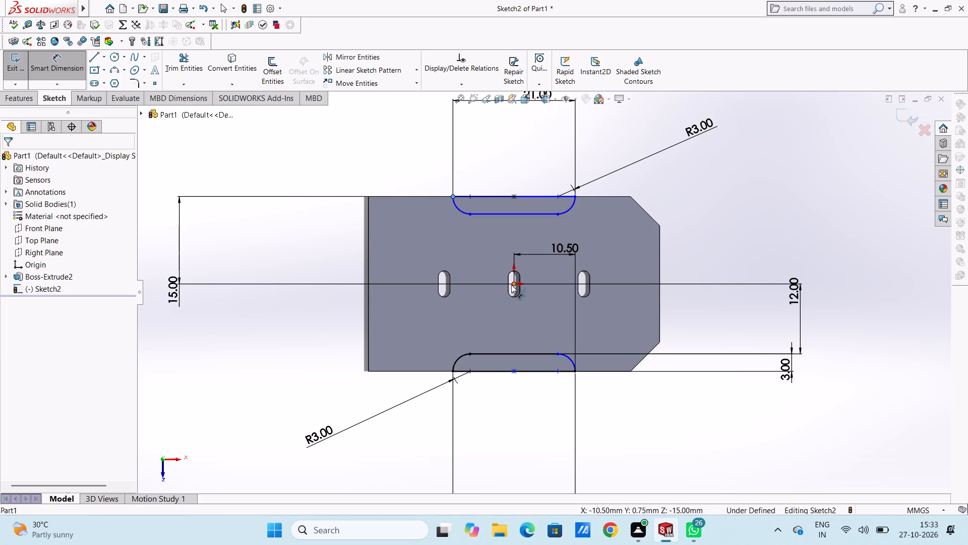
left_click(465, 298)
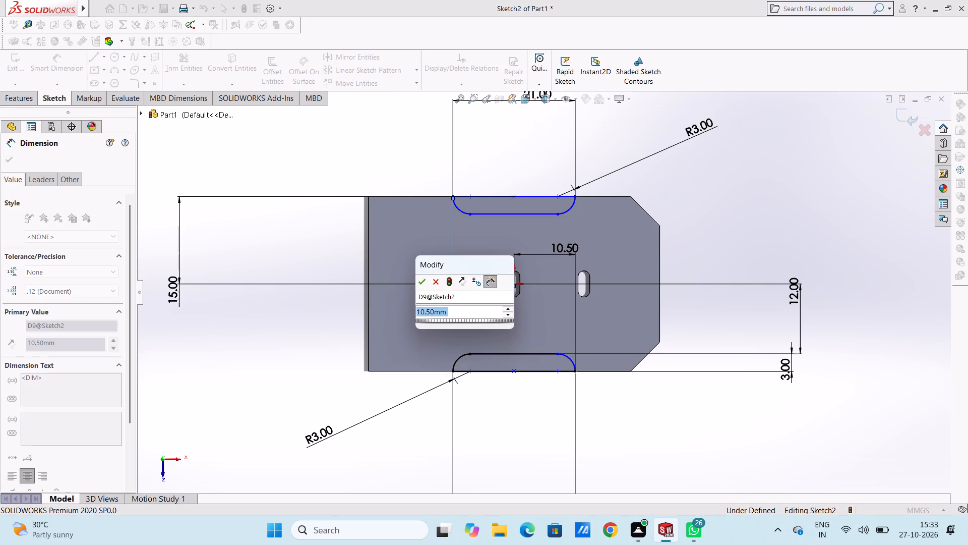
left_click(421, 284)
left_click(346, 261)
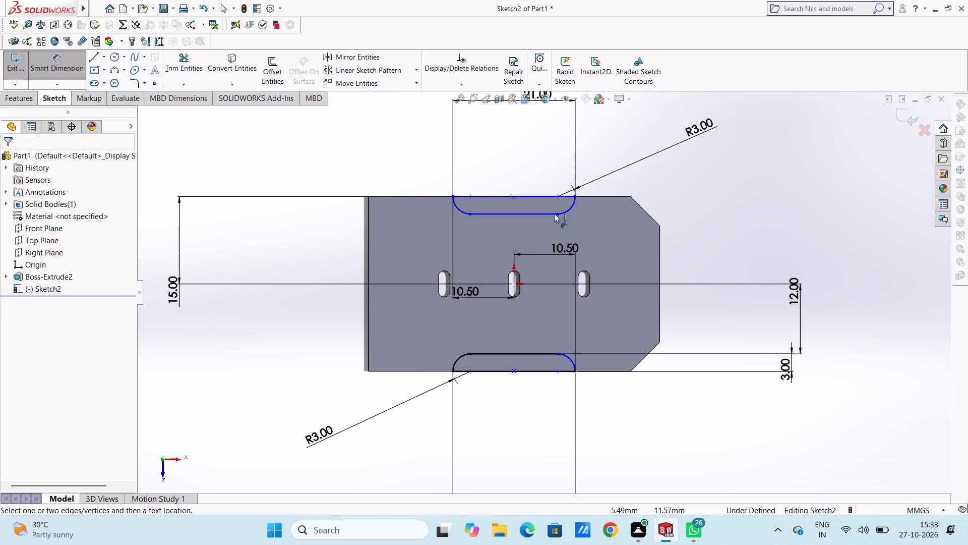
Dimension the vertical distance from the upper half-slot's right endpoint on the plate edge to the origin, keeping its current value.
left_click(577, 197)
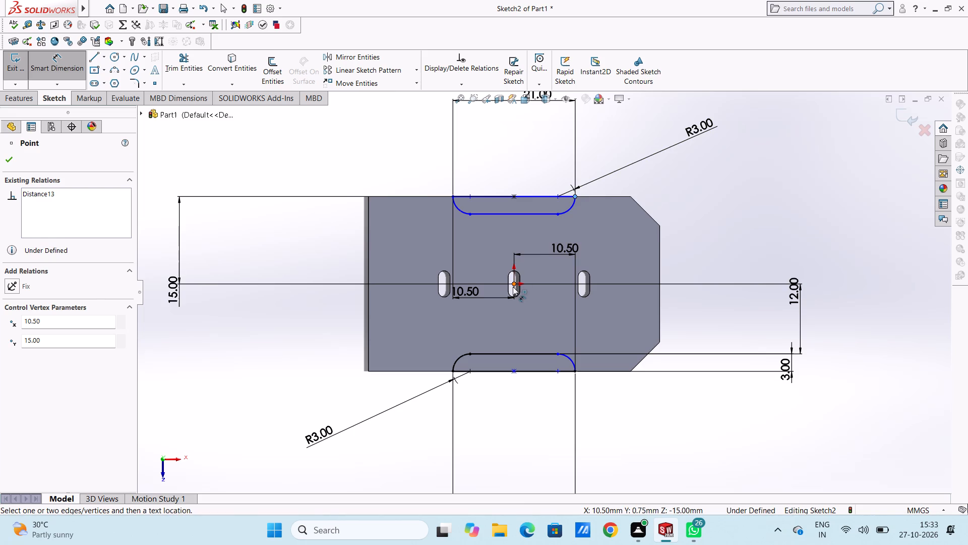
left_click(513, 287)
left_click(771, 237)
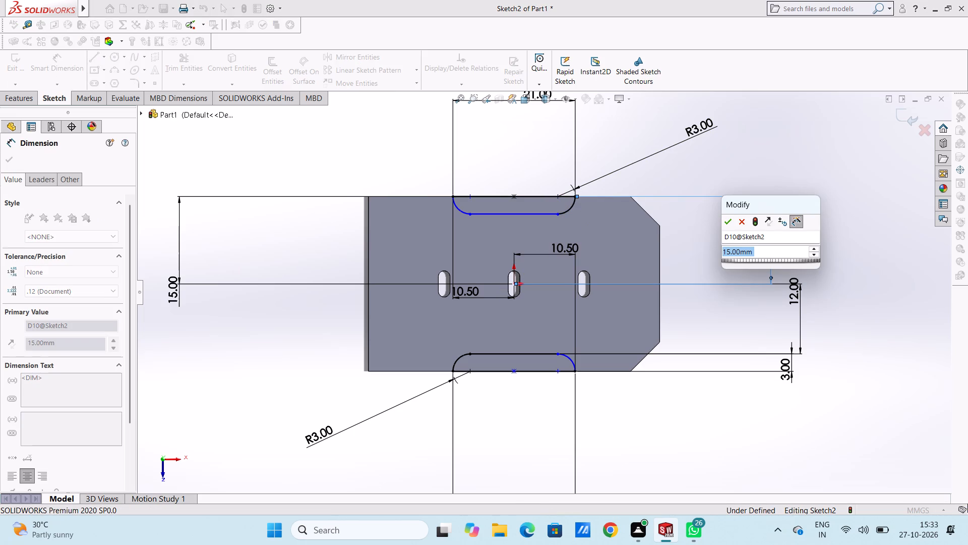
left_click(727, 224)
left_click(710, 222)
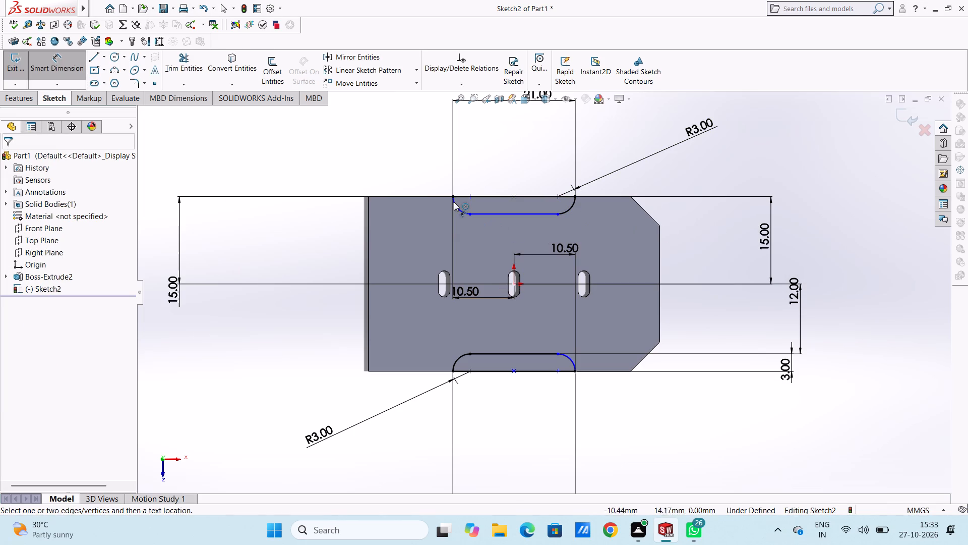
Dimension the length of the upper half-slot's inner straight line, keeping its current value.
left_click(479, 214)
left_click(481, 238)
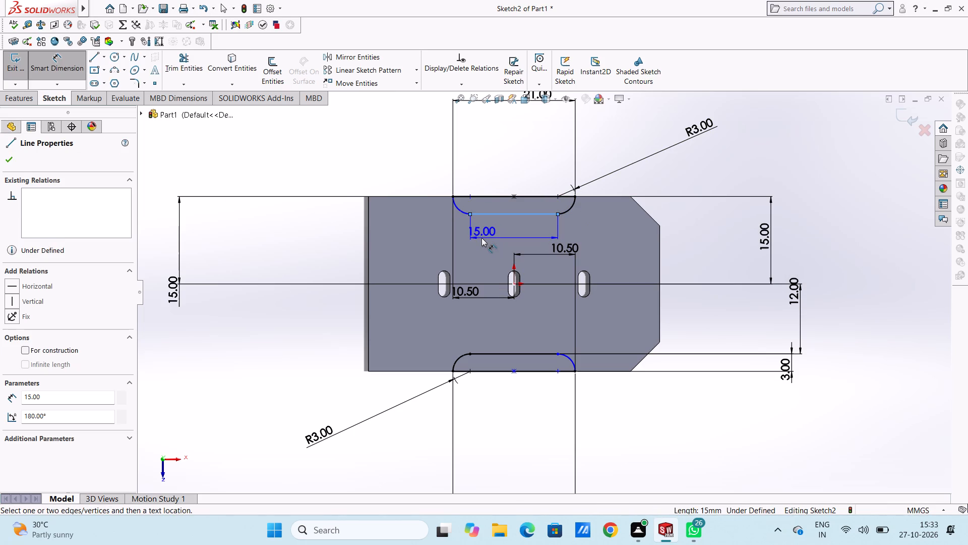
left_click(439, 225)
left_click(436, 180)
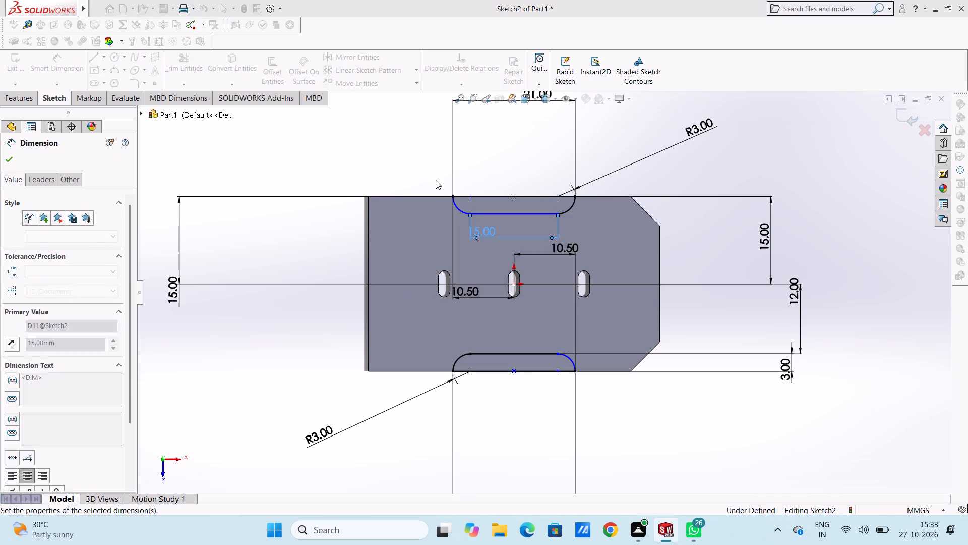
Dimension the vertical distance between the two endpoints of the upper half-slot's left arc, keeping its current value.
left_click(454, 197)
left_click(470, 214)
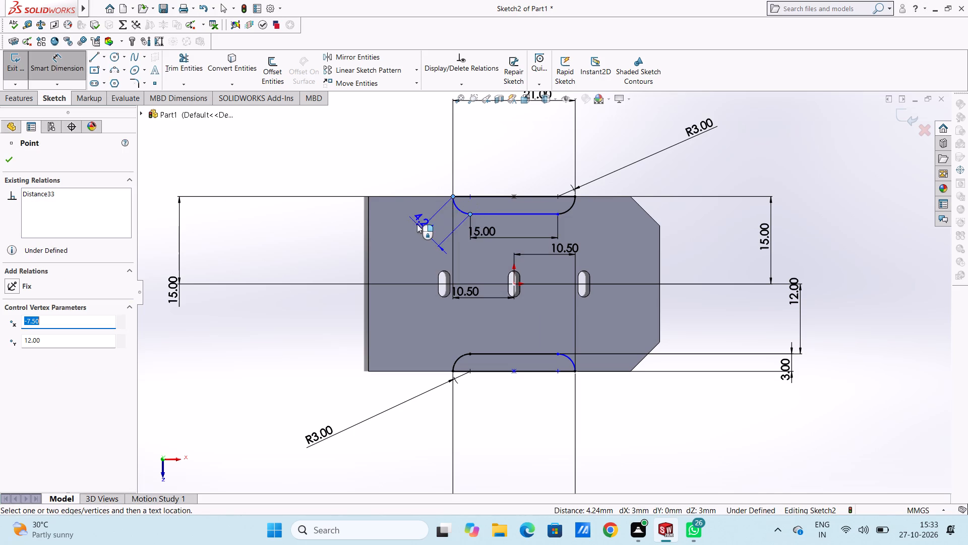
left_click(414, 203)
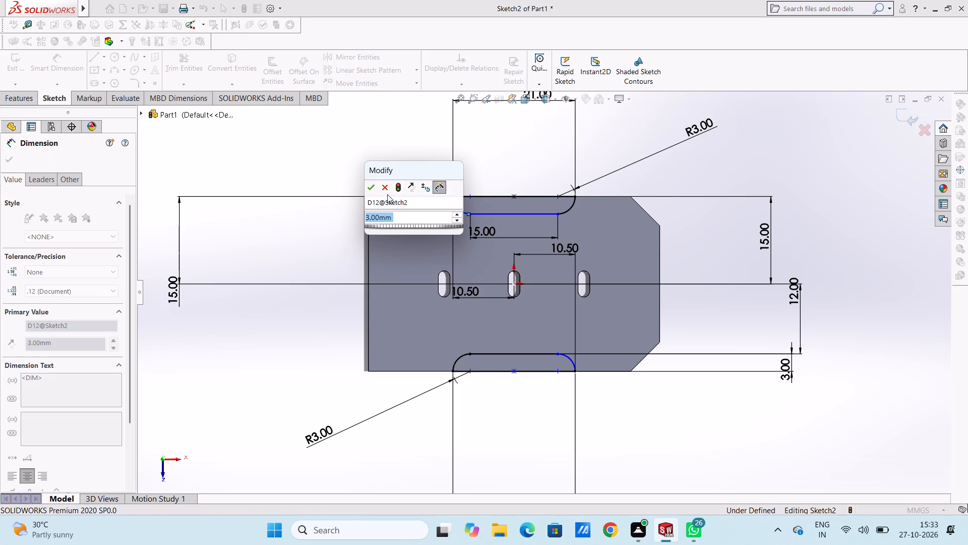
left_click(372, 187)
left_click(376, 173)
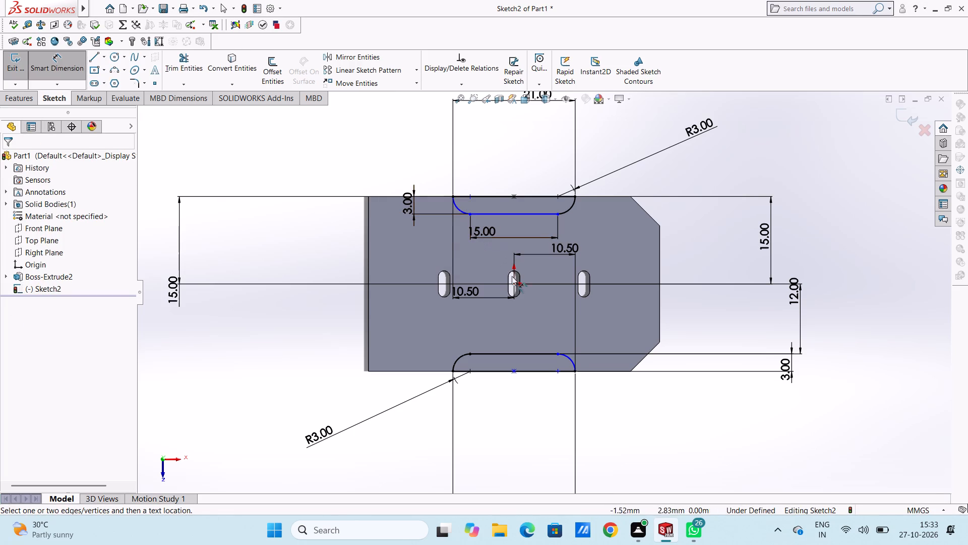
Dimension the vertical distance from the origin to the upper half-slot's inner straight line, keeping its current value.
left_click(514, 284)
left_click(511, 217)
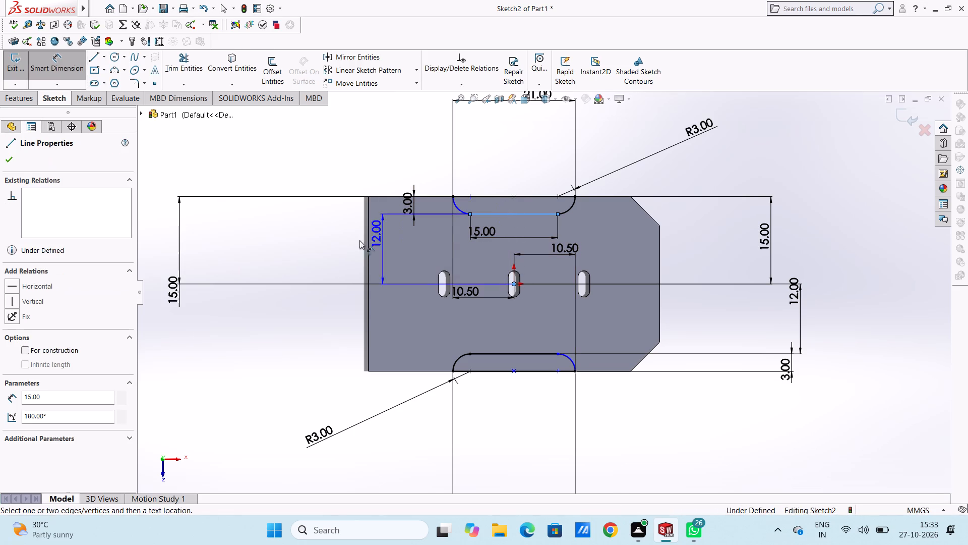
left_click(285, 248)
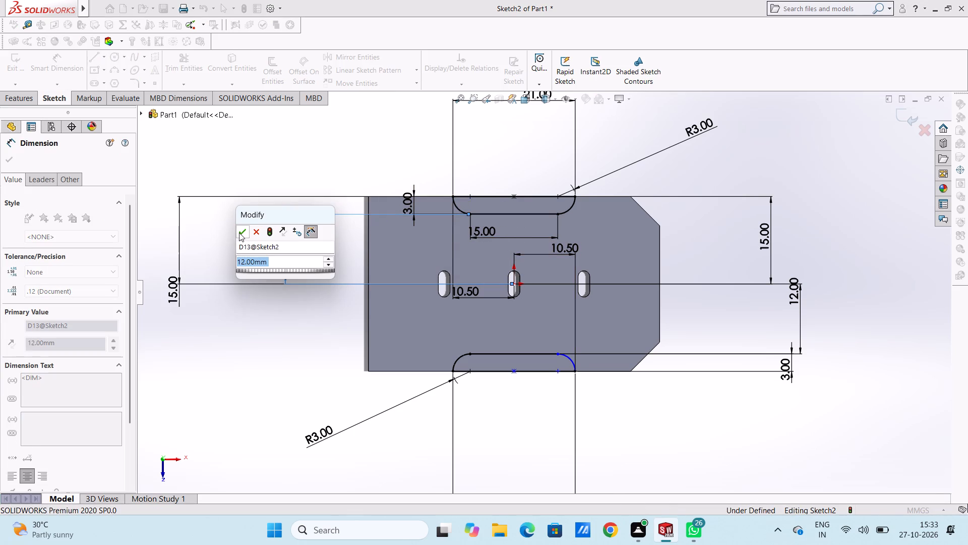
left_click(239, 233)
left_click(234, 233)
Dimension the horizontal distance from the origin to the right end of the lower half-slot's inner straight line, keeping its current value.
scroll(456, 362, "down", 2)
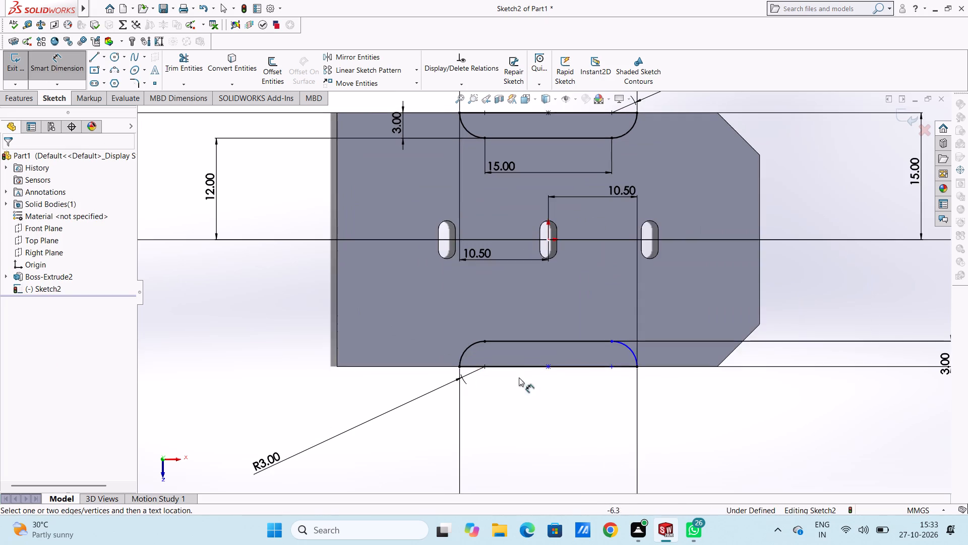
scroll(600, 386, "up", 2)
scroll(615, 312, "down", 3)
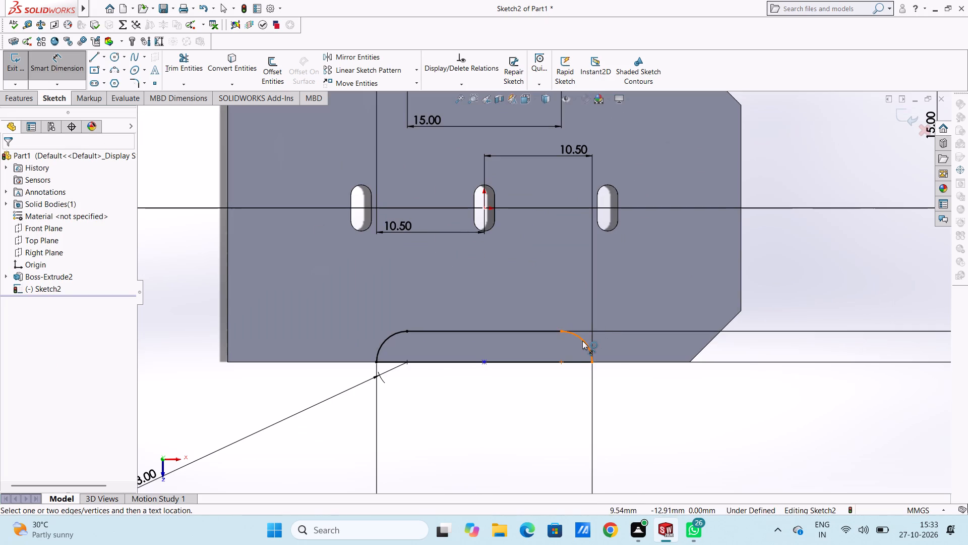
left_click(486, 207)
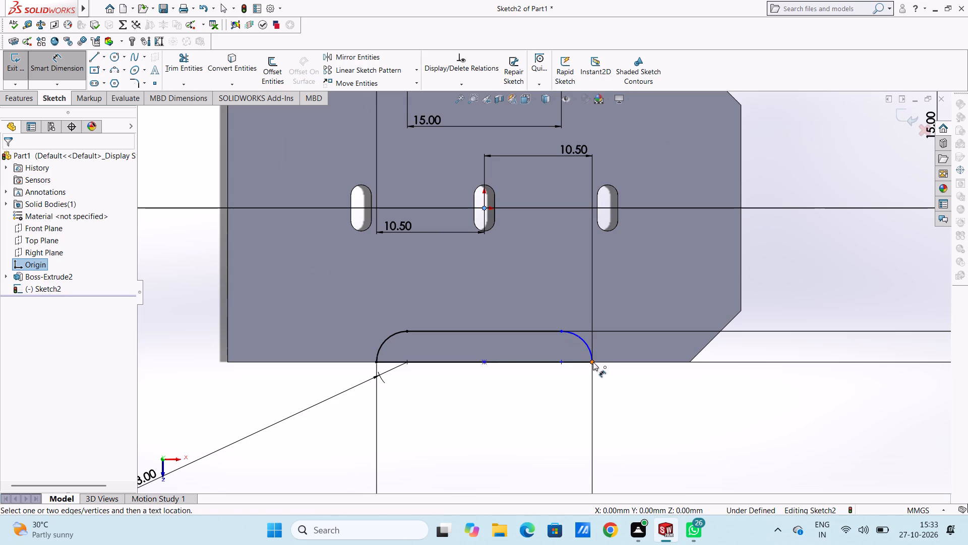
left_click(562, 332)
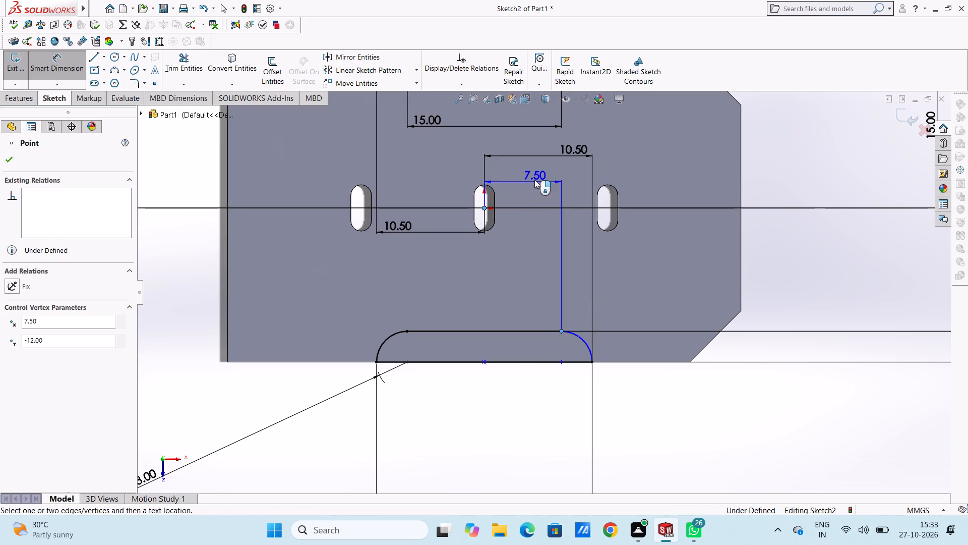
left_click(534, 180)
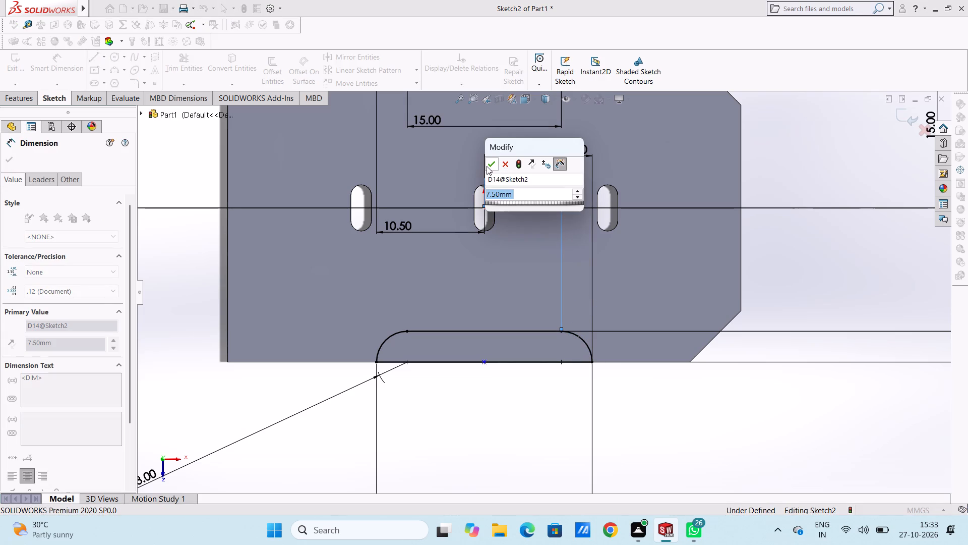
left_click(487, 166)
left_click(606, 202)
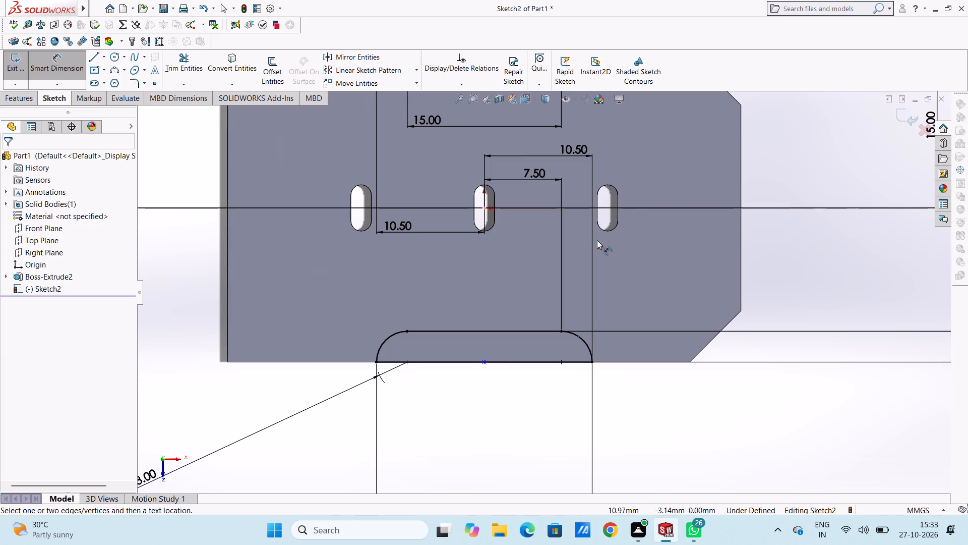
Examine the dimensioned half-slot profiles on both long edges of the plate.
scroll(592, 240, "up", 4)
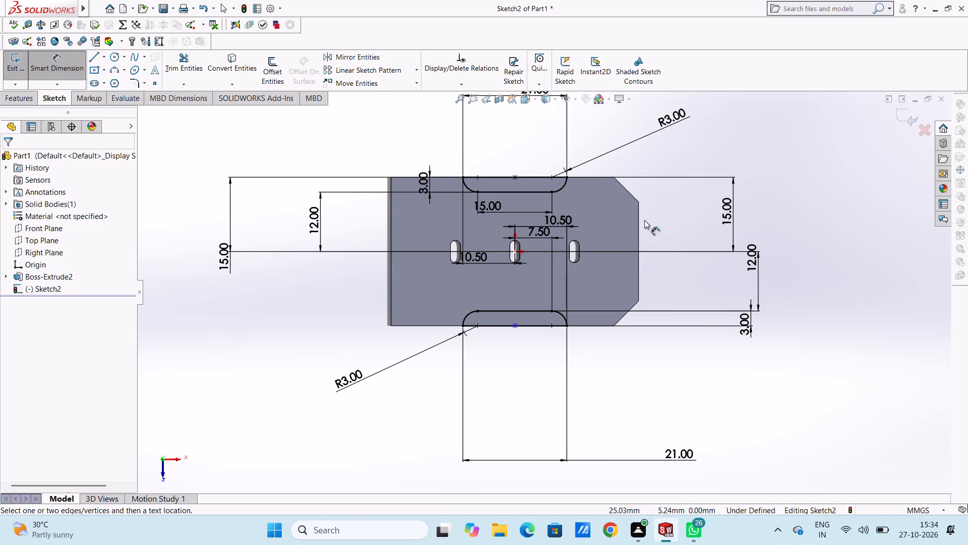
scroll(525, 223, "down", 2)
scroll(605, 209, "up", 3)
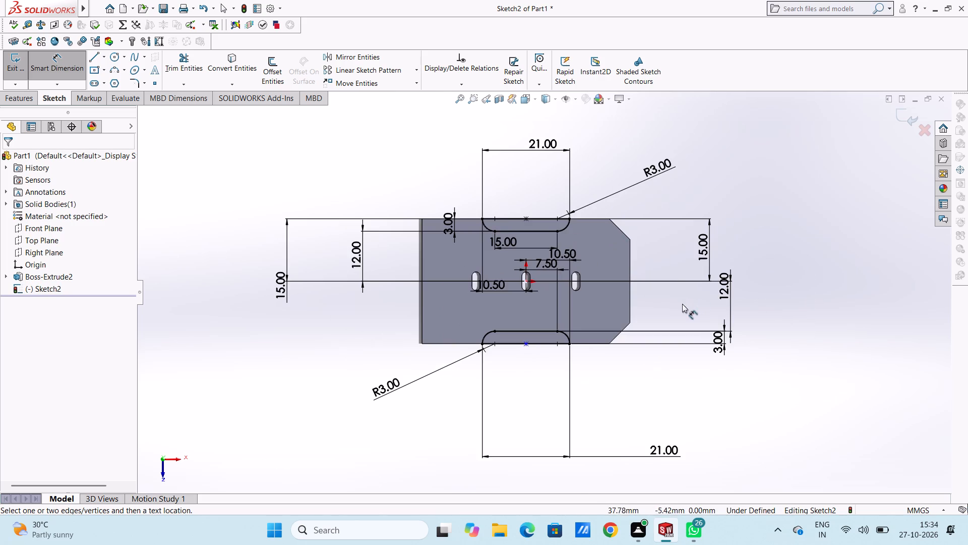
middle_click_drag(682, 304, 637, 241)
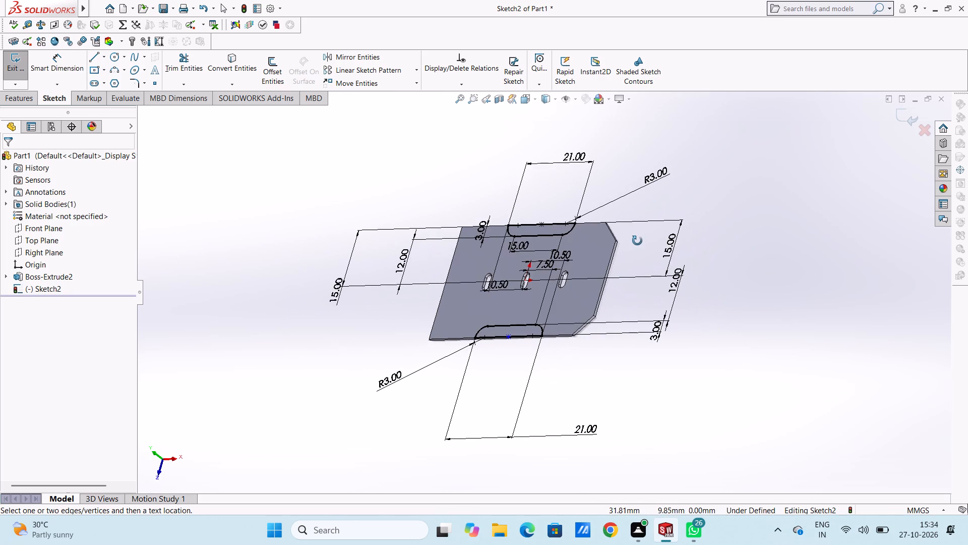
middle_click_drag(637, 241, 653, 267)
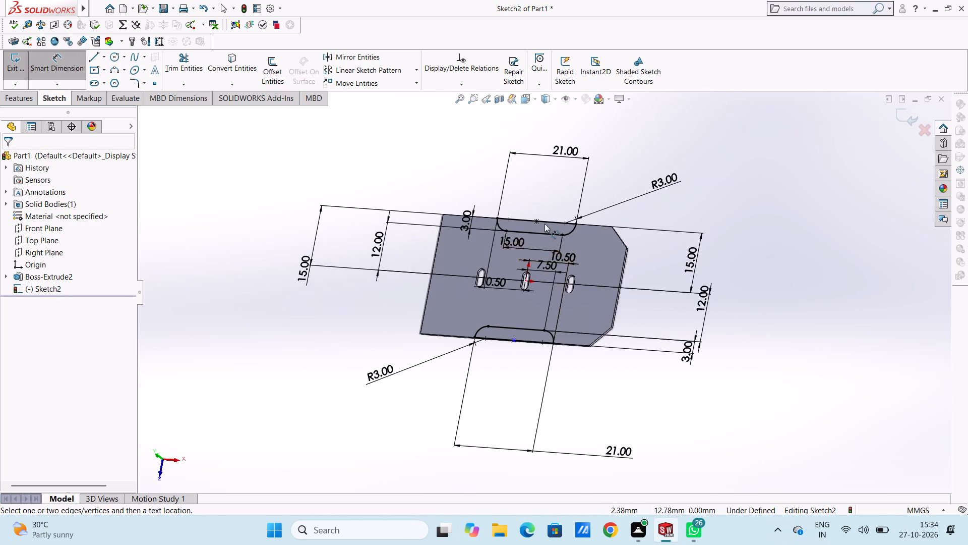
scroll(546, 223, "down", 2)
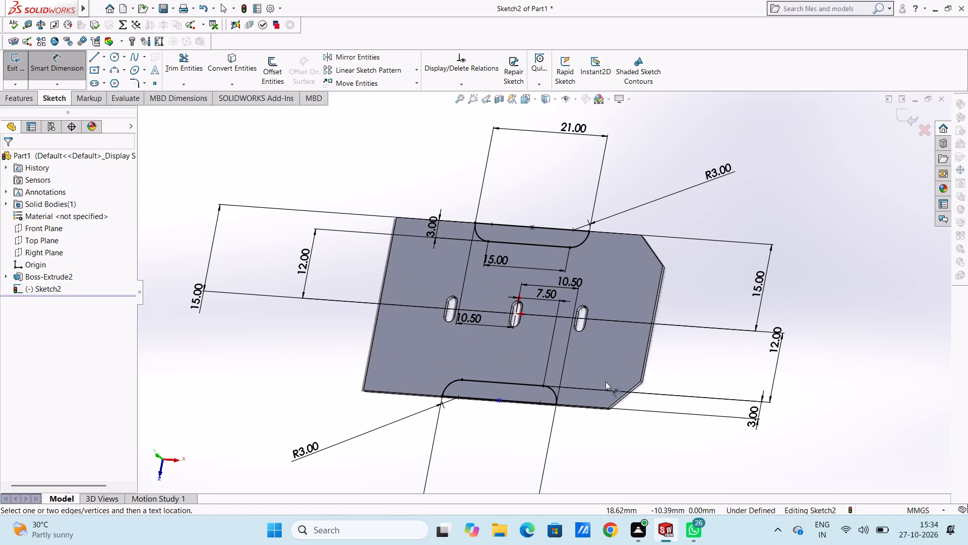
scroll(538, 323, "down", 1)
scroll(557, 224, "down", 1)
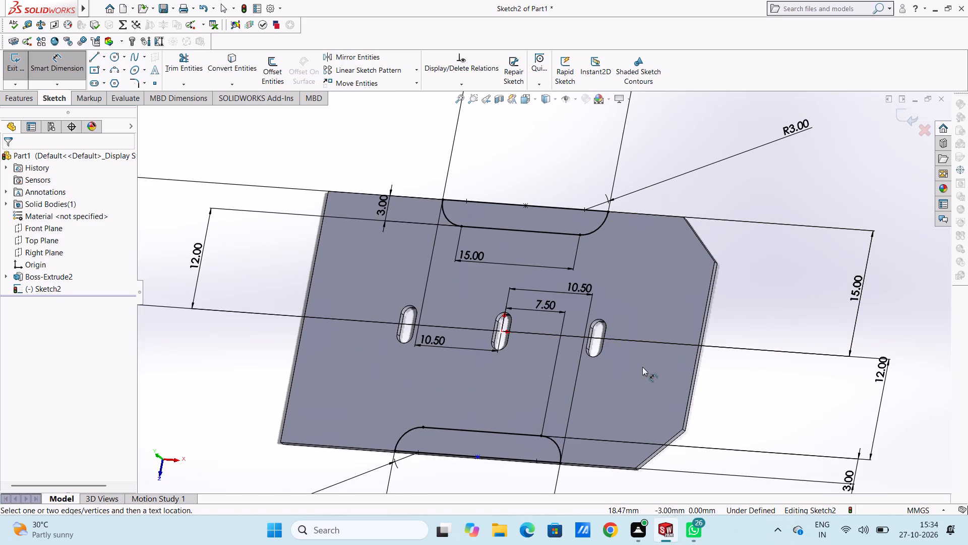
Extrude both half-slot profiles as a blind boss with a depth of 1.5+0.75 mm, merged with the plate.
left_click(53, 69)
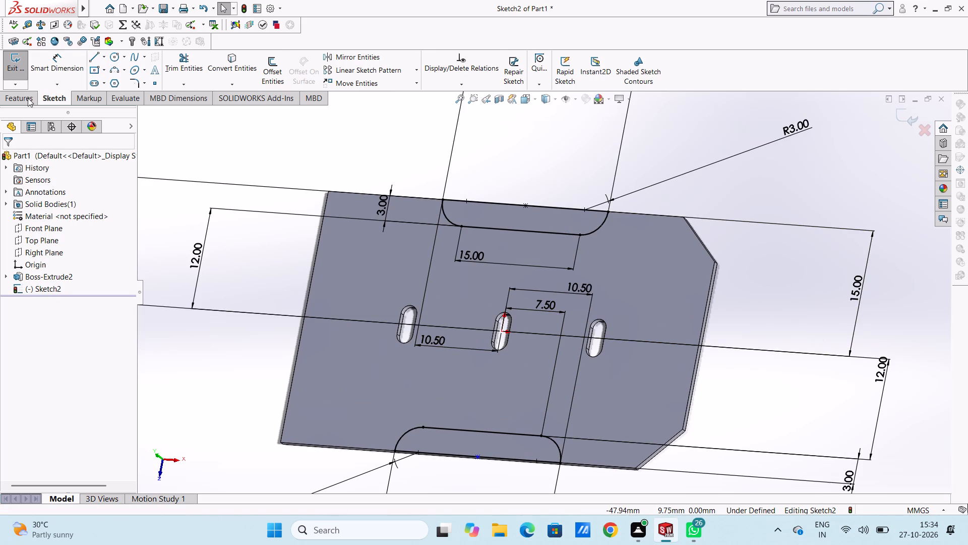
left_click(28, 98)
left_click(19, 67)
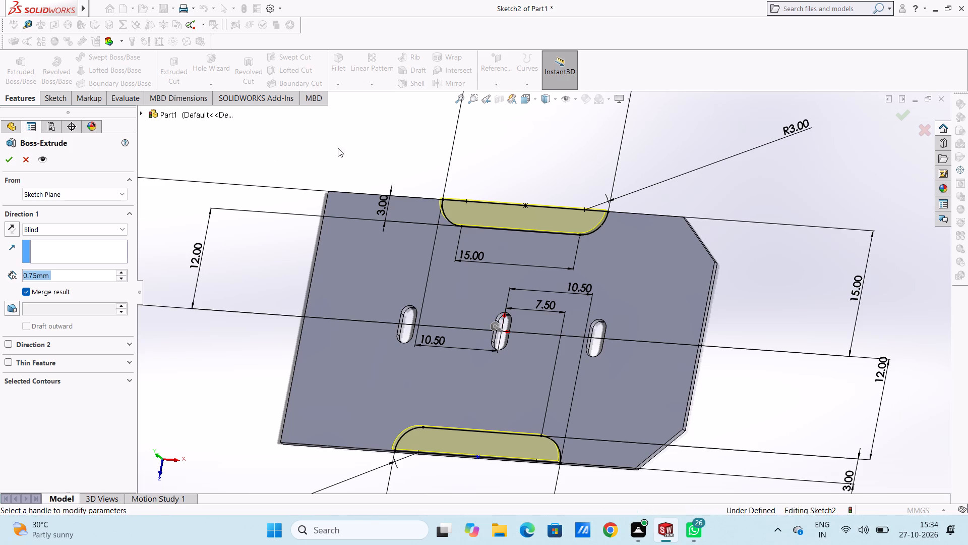
scroll(252, 260, "up", 2)
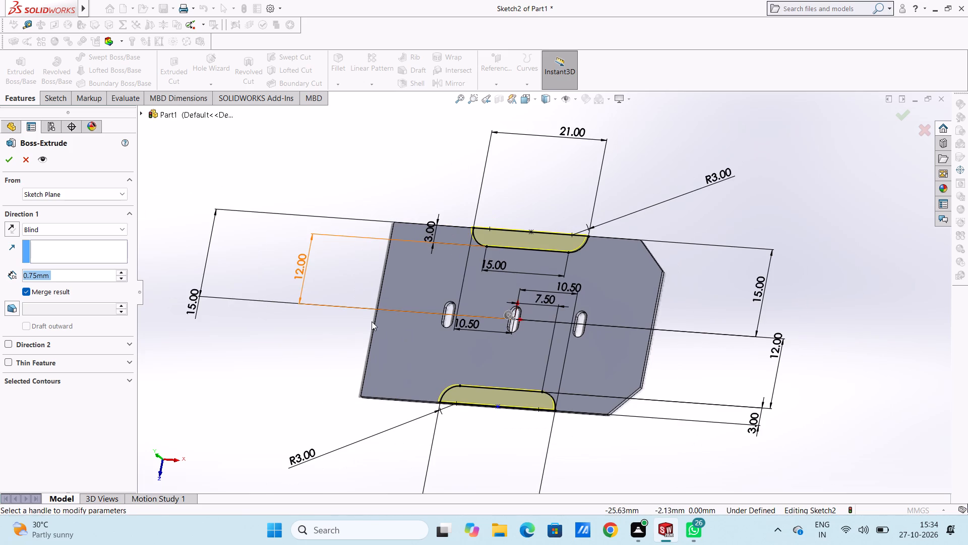
scroll(350, 321, "down", 2)
scroll(537, 375, "up", 4)
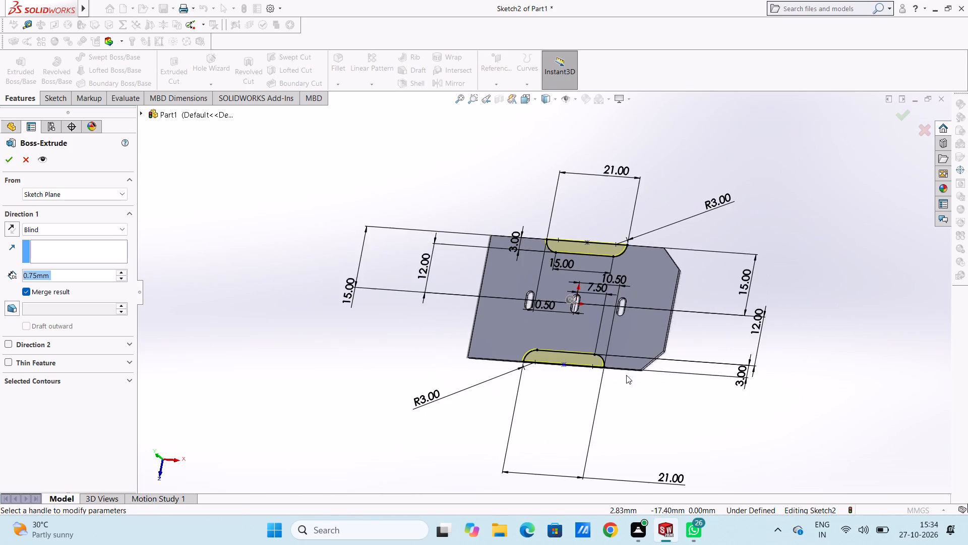
scroll(721, 369, "down", 3)
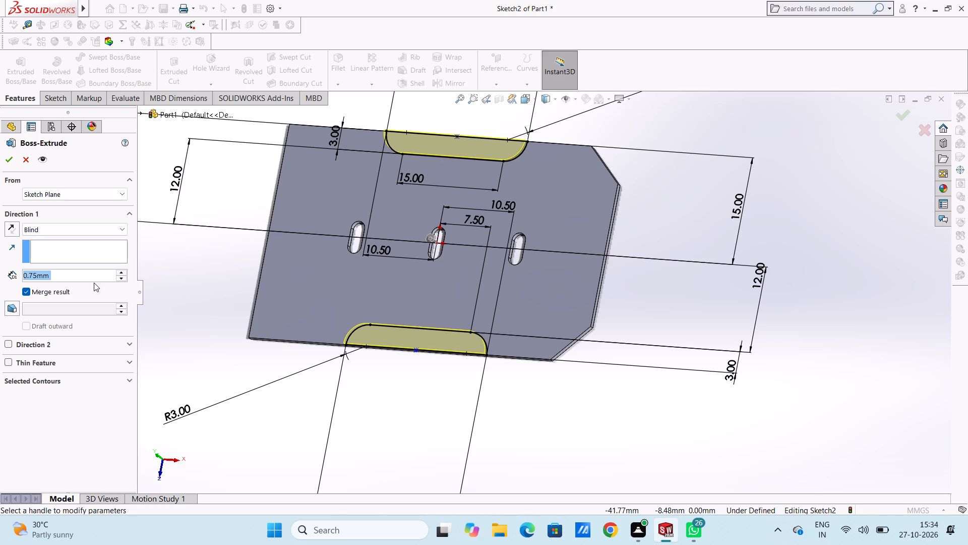
type("1.5")
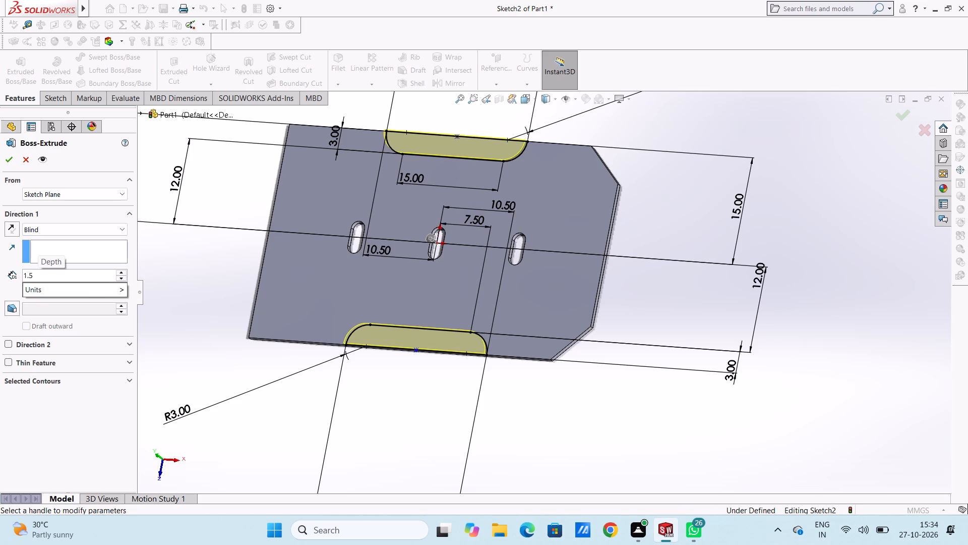
key("plus")
type("0.75")
key("Return")
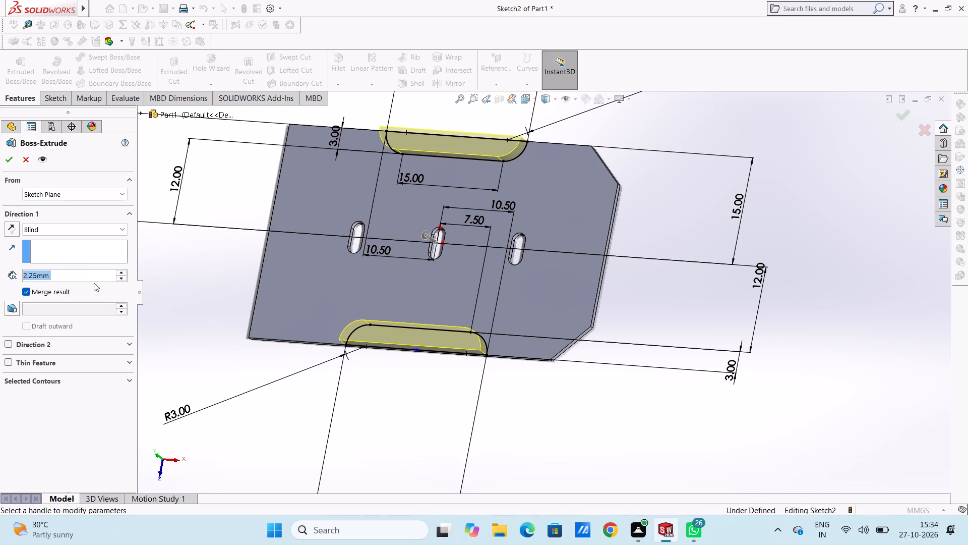
left_click(8, 159)
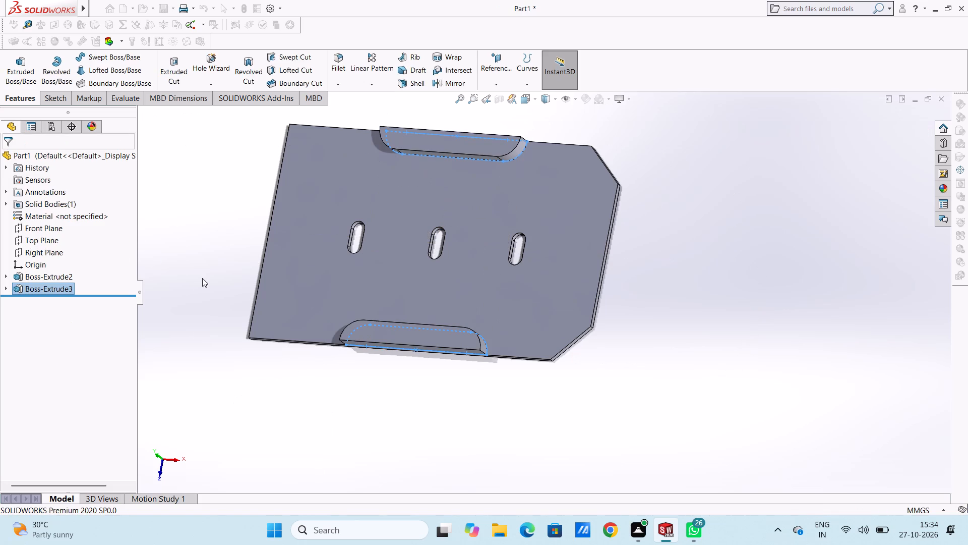
left_click(201, 288)
Inspect the two extruded half-slot bosses along the plate's long edges from several angles.
scroll(201, 288, "up", 4)
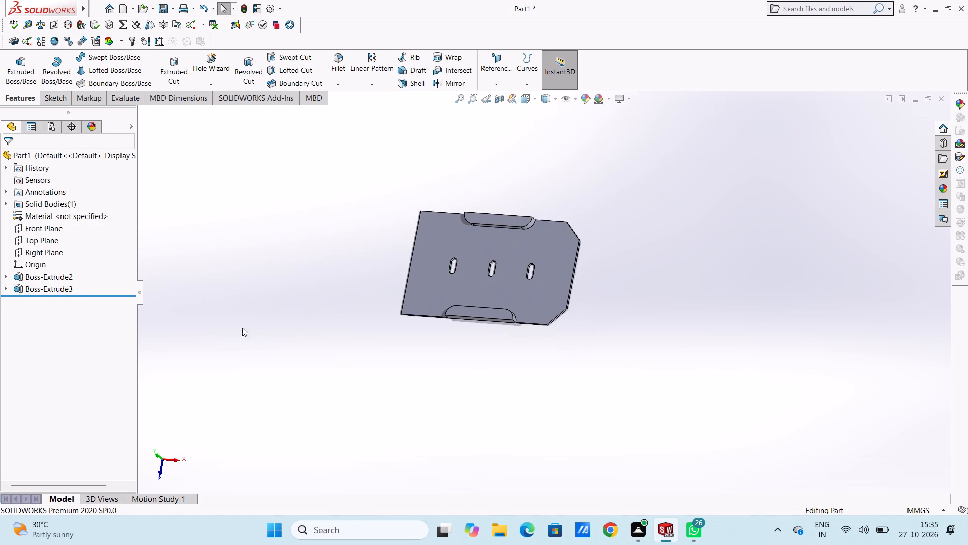
middle_click_drag(332, 408, 348, 252)
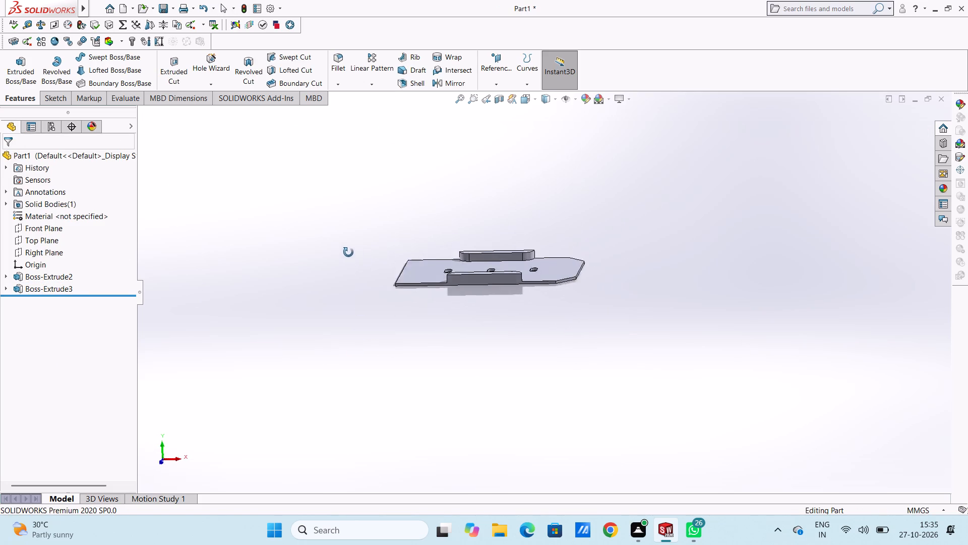
middle_click_drag(348, 252, 292, 237)
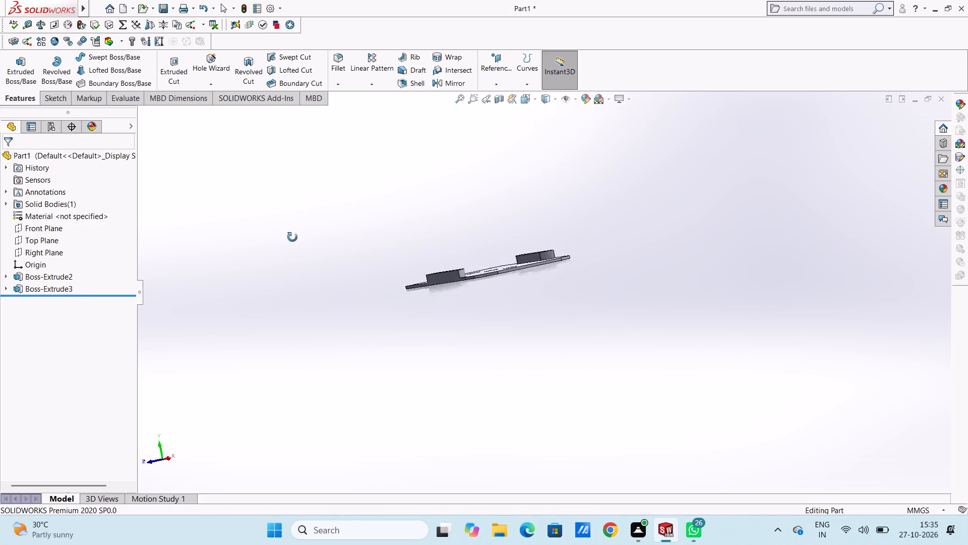
middle_click_drag(292, 237, 385, 326)
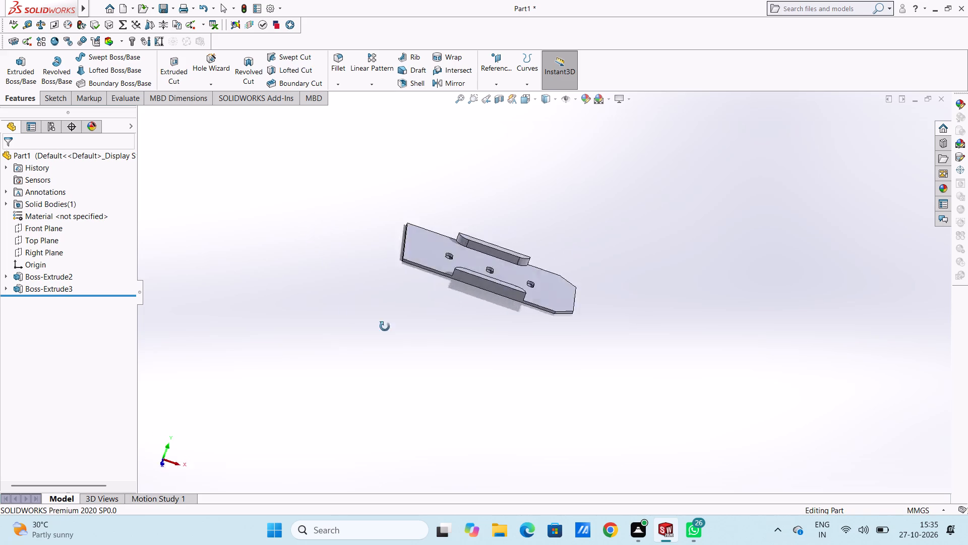
middle_click_drag(385, 326, 302, 256)
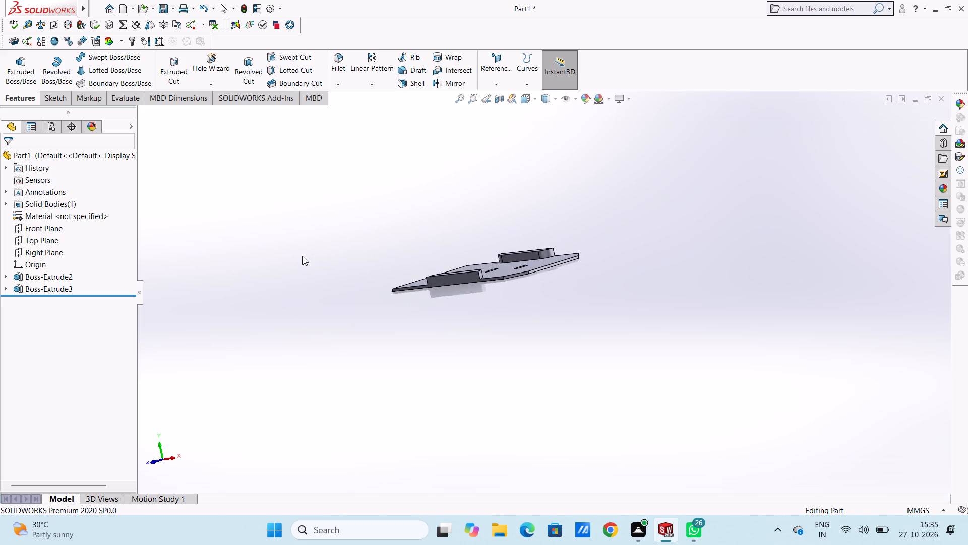
Undo the half-slot extrusion and extrude both profiles again as a blind boss with a depth of 1.5 mm, merged with the plate.
key("ctrl+z")
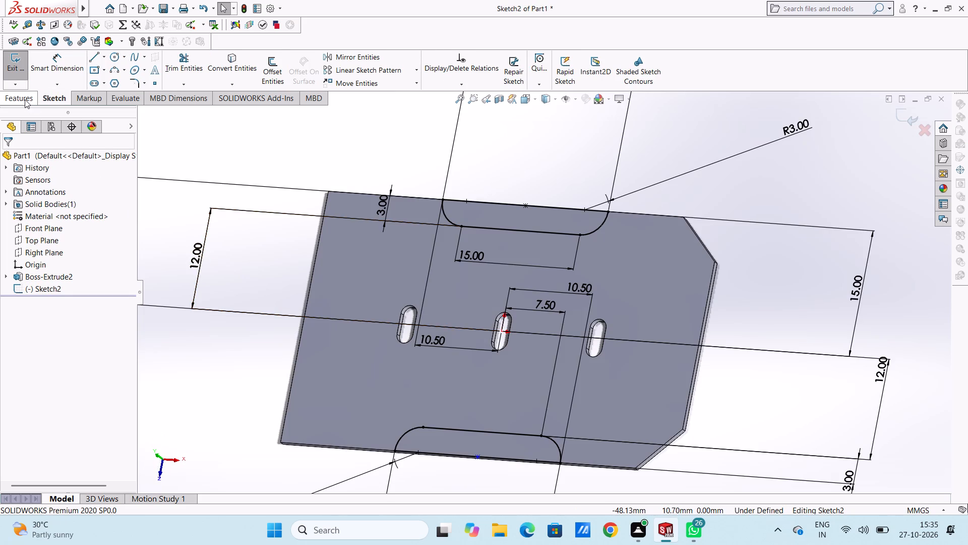
left_click(25, 99)
left_click(19, 77)
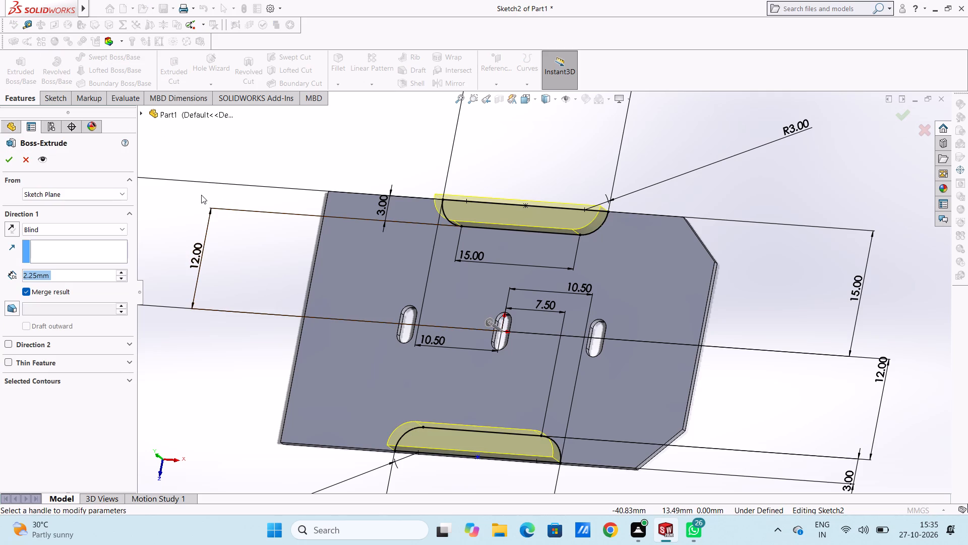
type("1.5")
key("Return")
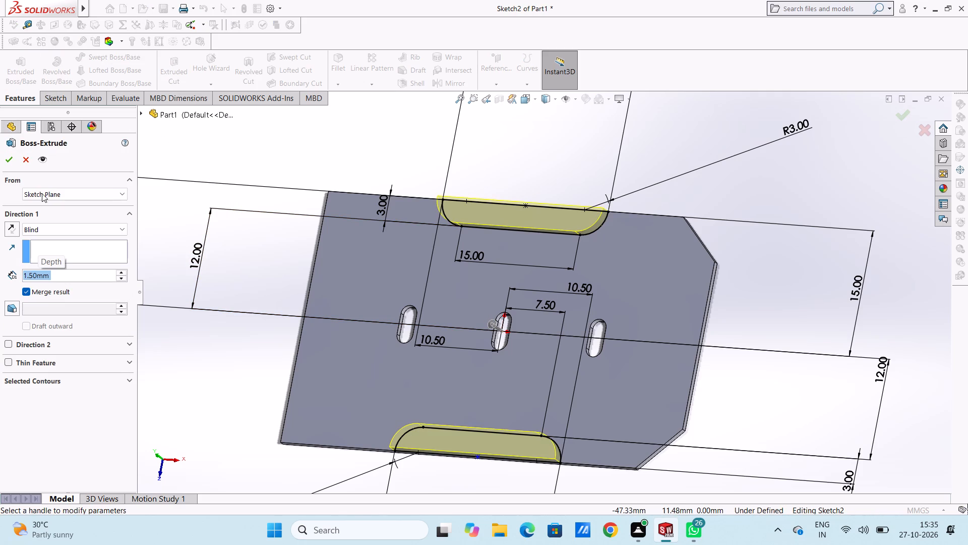
left_click(12, 158)
Inspect the two re-extruded half-slot bosses from several angles, closing in on a rounded end where one boss meets the plate.
scroll(252, 256, "up", 4)
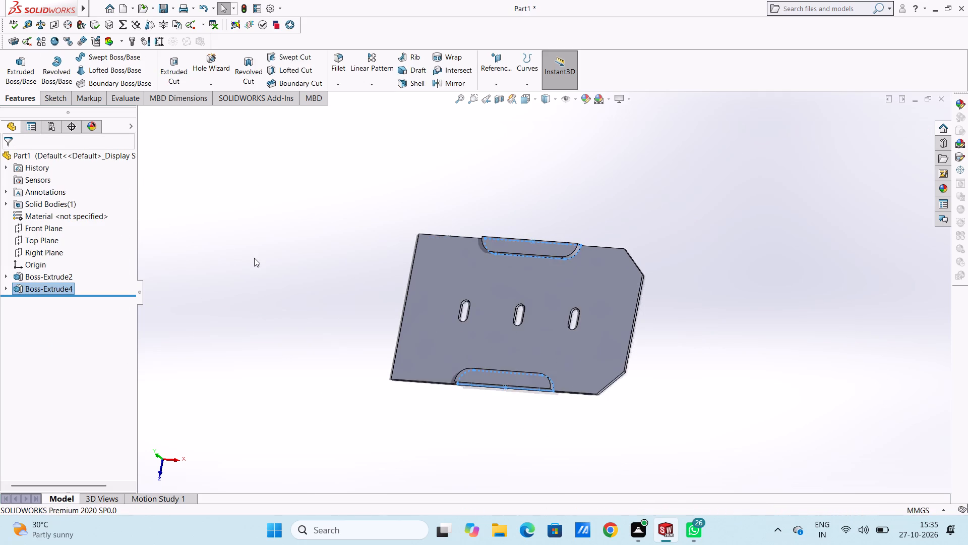
middle_click_drag(264, 317, 314, 206)
left_click(332, 331)
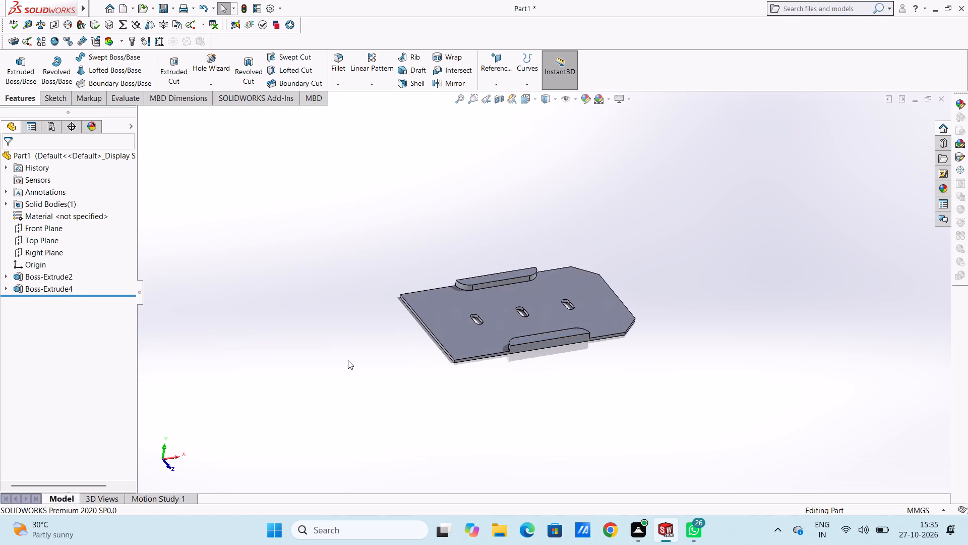
middle_click_drag(358, 375, 295, 311)
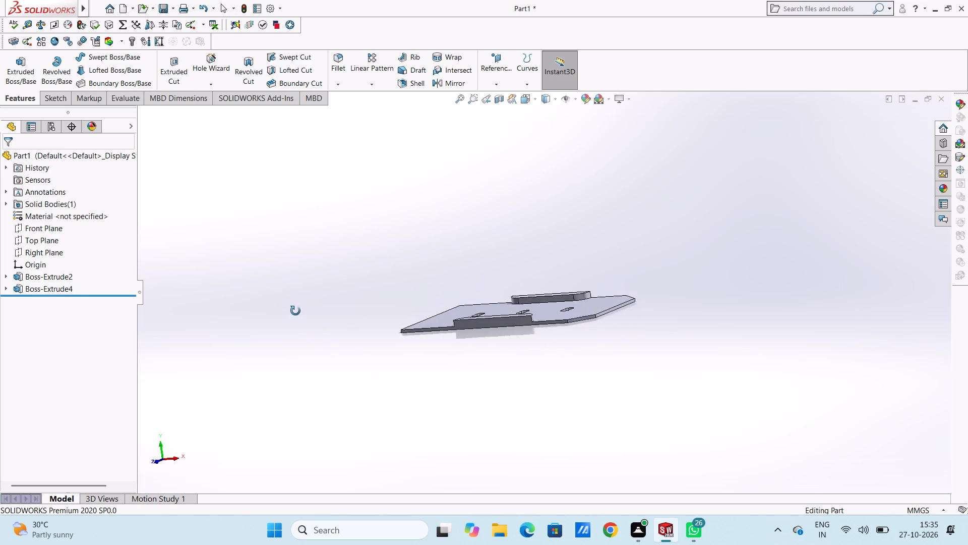
middle_click_drag(295, 311, 247, 406)
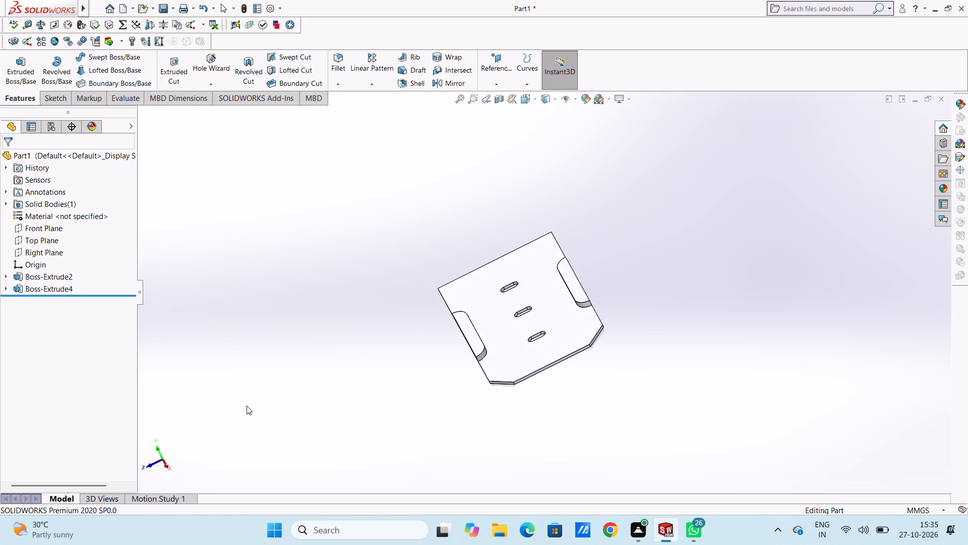
scroll(508, 333, "down", 4)
scroll(478, 379, "down", 1)
middle_click_drag(478, 379, 463, 400)
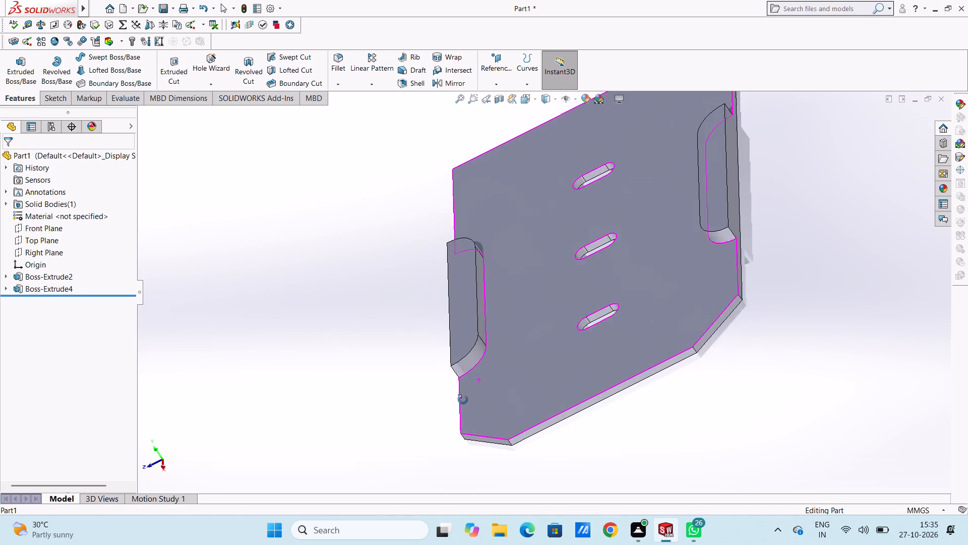
middle_click_drag(463, 400, 459, 429)
scroll(500, 355, "down", 4)
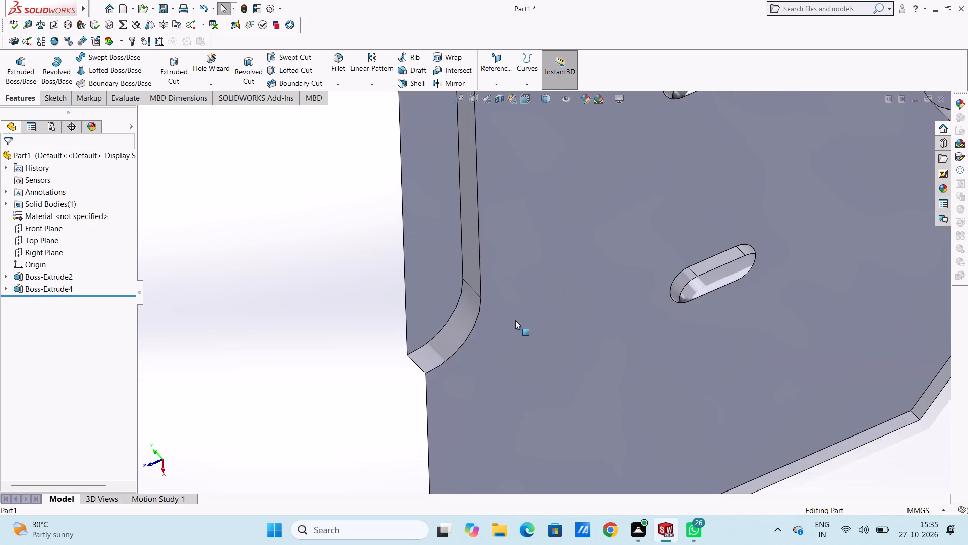
scroll(515, 320, "down", 1)
middle_click_drag(520, 322, 513, 305)
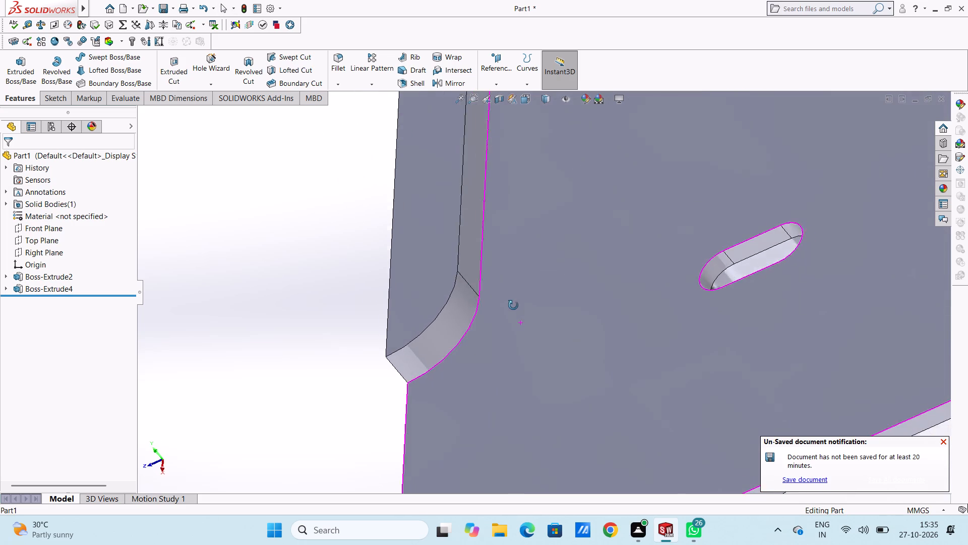
middle_click_drag(513, 305, 501, 300)
middle_click_drag(508, 301, 527, 289)
scroll(527, 289, "up", 1)
scroll(545, 323, "down", 4)
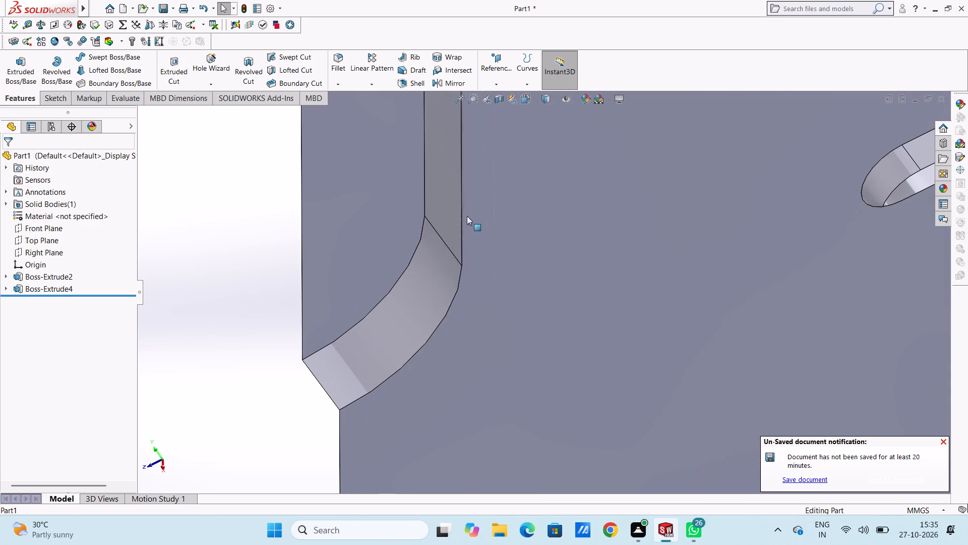
Fillet the inner base edge where one half-slot boss meets the plate with a 4 mm radius, including its tangent edges.
left_click(336, 66)
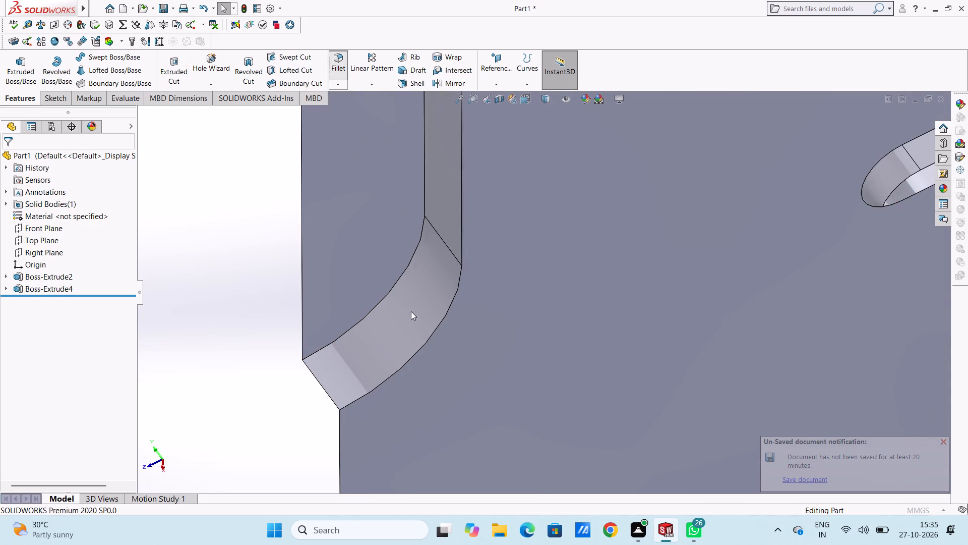
left_click(440, 324)
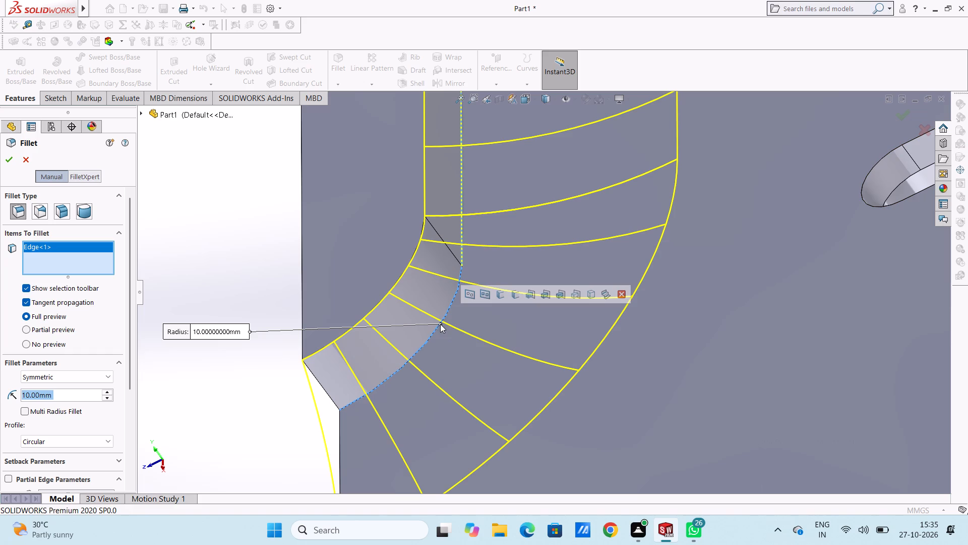
scroll(700, 311, "up", 10)
scroll(658, 290, "up", 4)
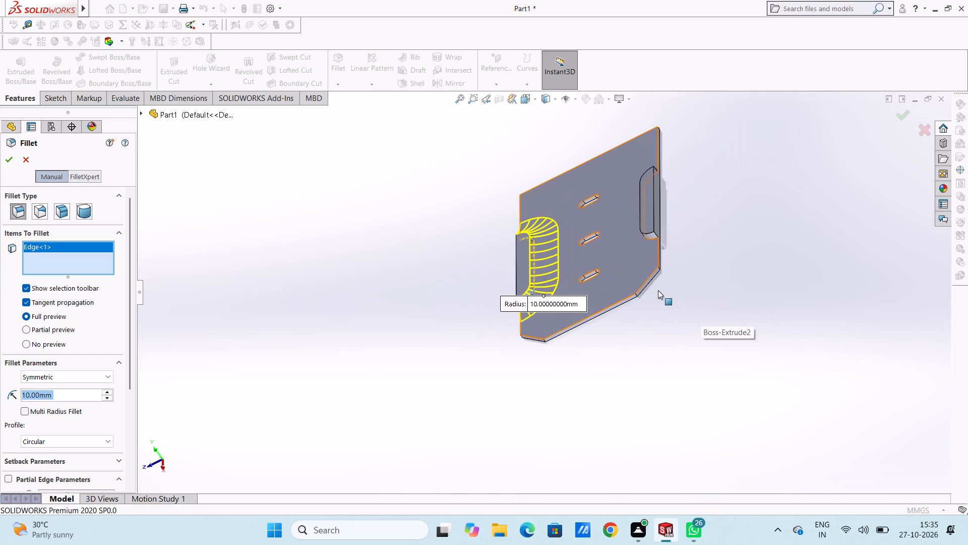
middle_click_drag(680, 334, 733, 289)
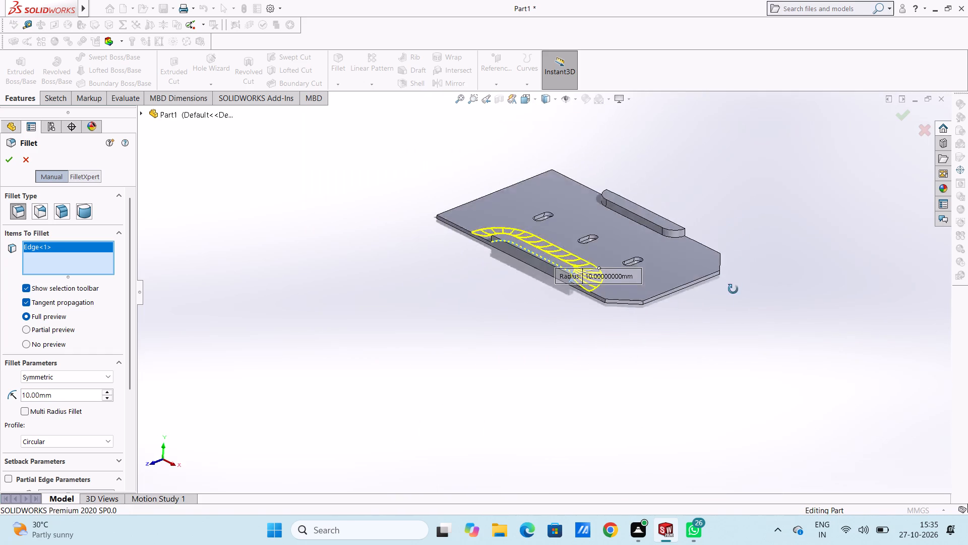
middle_click_drag(733, 289, 709, 348)
scroll(617, 276, "down", 2)
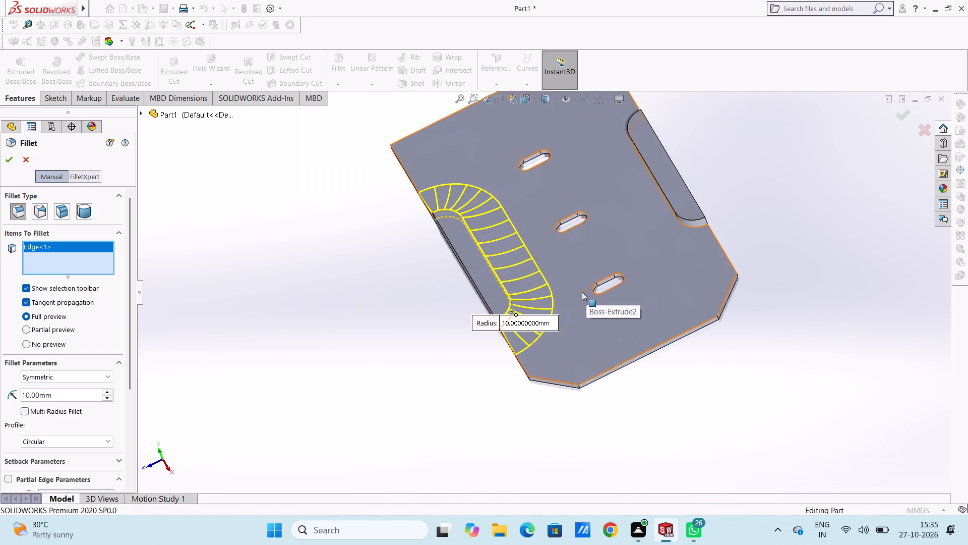
scroll(582, 292, "down", 1)
scroll(104, 399, "down", 1)
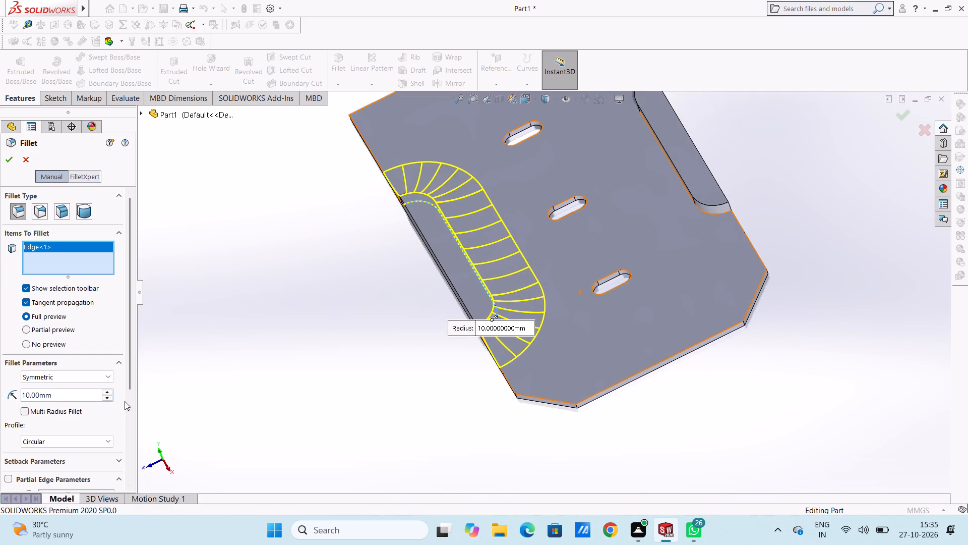
scroll(84, 402, "down", 3)
scroll(132, 414, "down", 2)
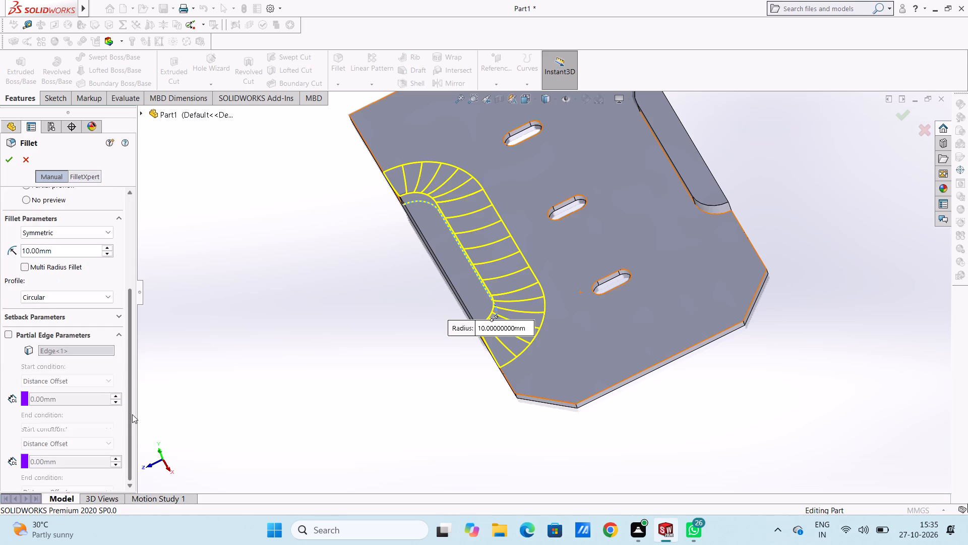
double_click(65, 248)
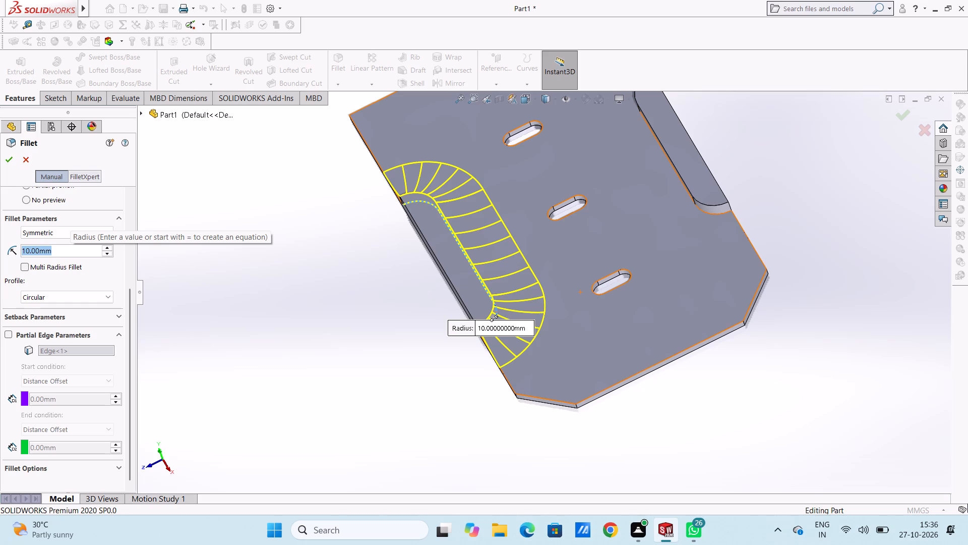
key("5")
key("Return")
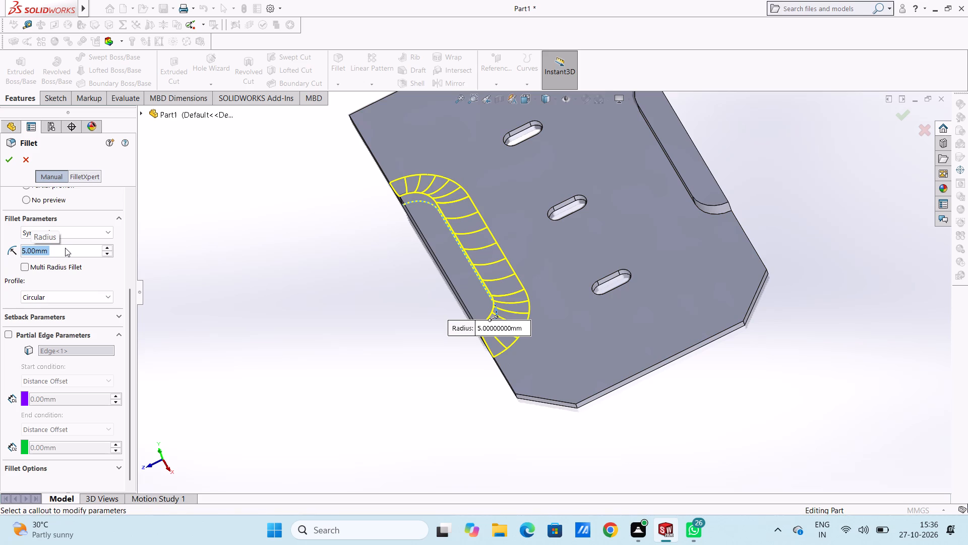
key("4")
key("Return")
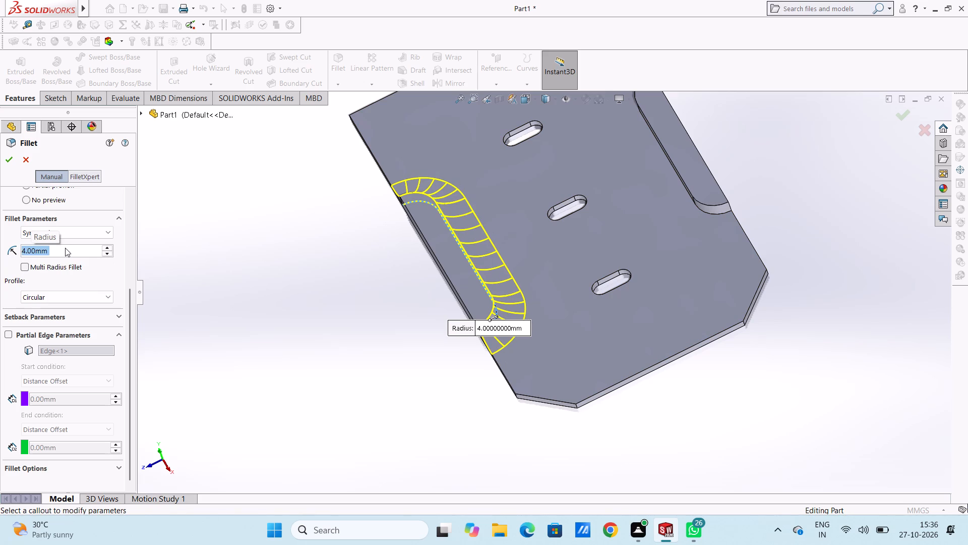
left_click(11, 159)
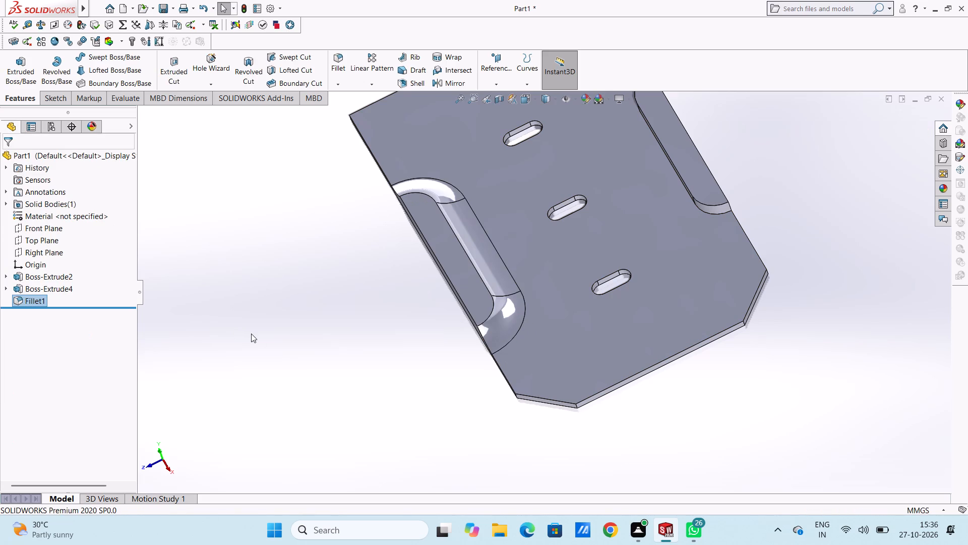
Examine the filleted half-slot boss and the unfilleted opposite one from several angles.
middle_click_drag(273, 358, 247, 275)
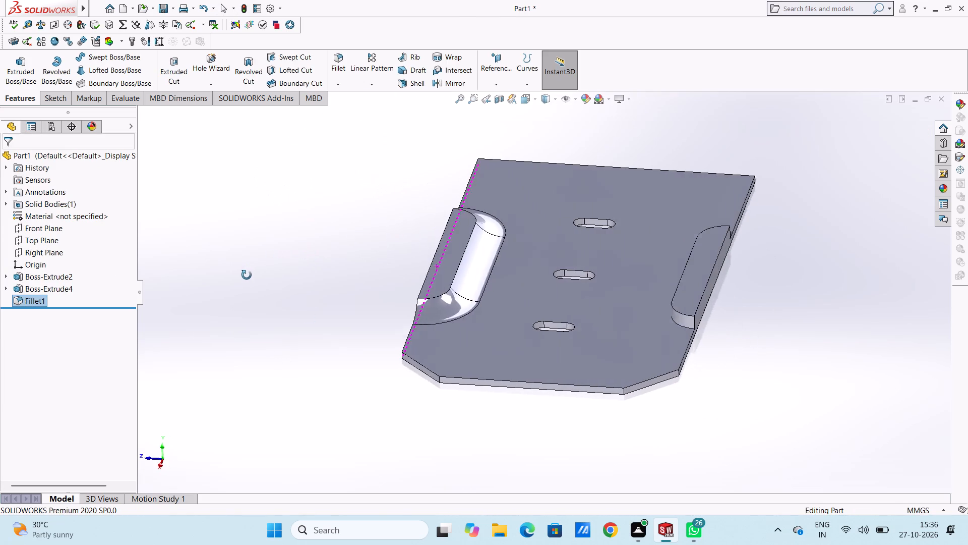
middle_click_drag(247, 275, 259, 244)
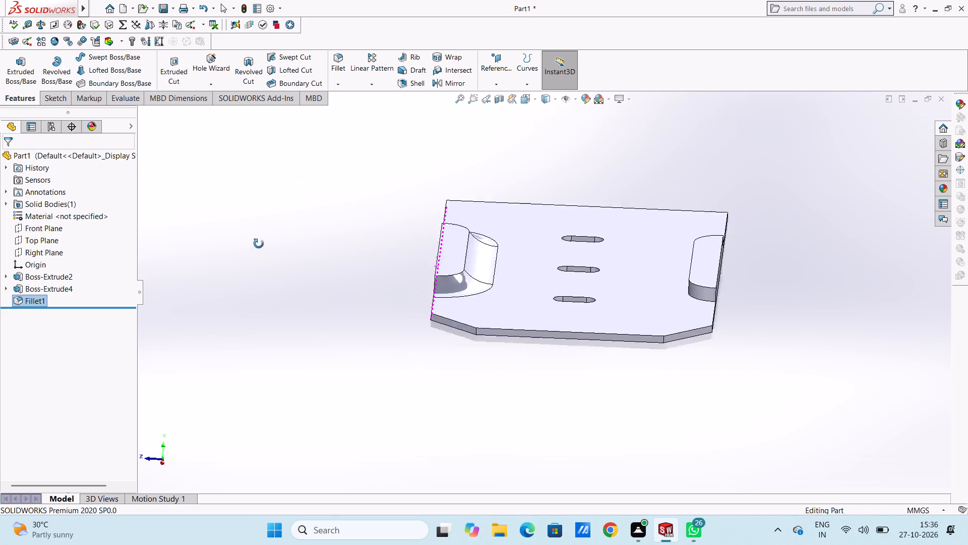
middle_click_drag(259, 244, 237, 216)
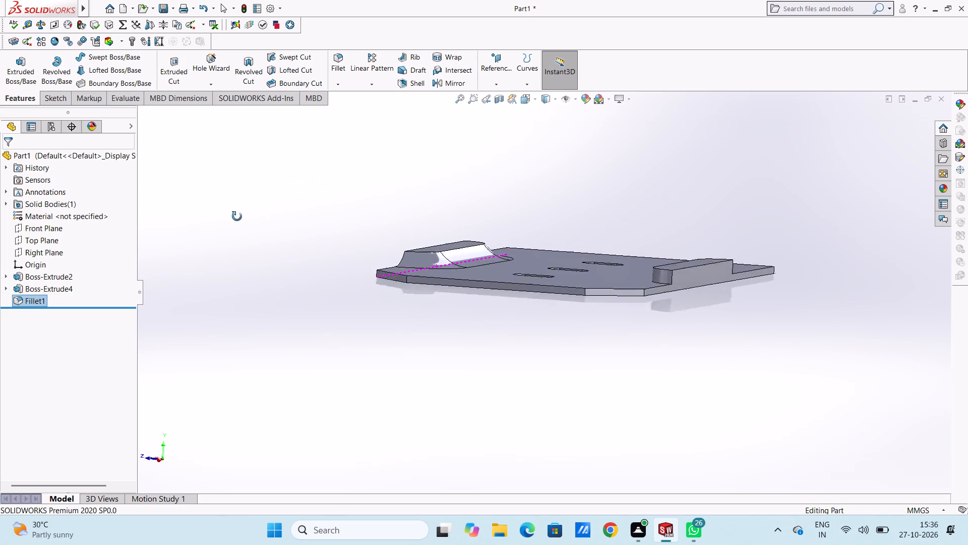
middle_click_drag(237, 216, 269, 275)
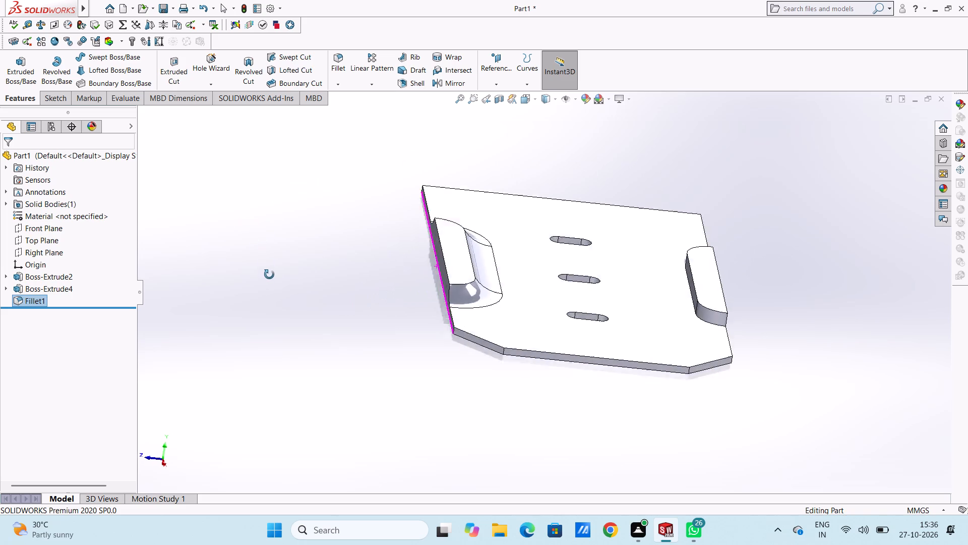
middle_click_drag(269, 275, 252, 288)
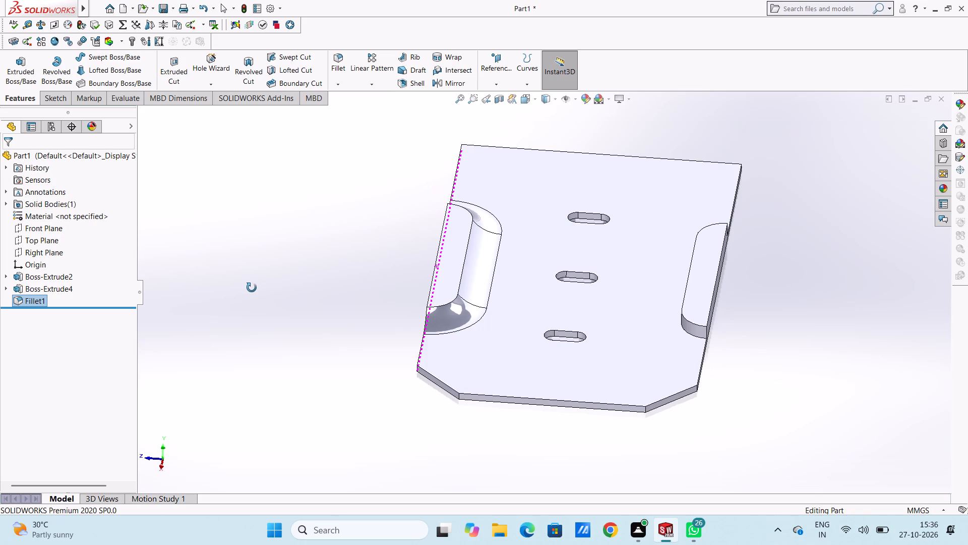
middle_click_drag(252, 288, 249, 284)
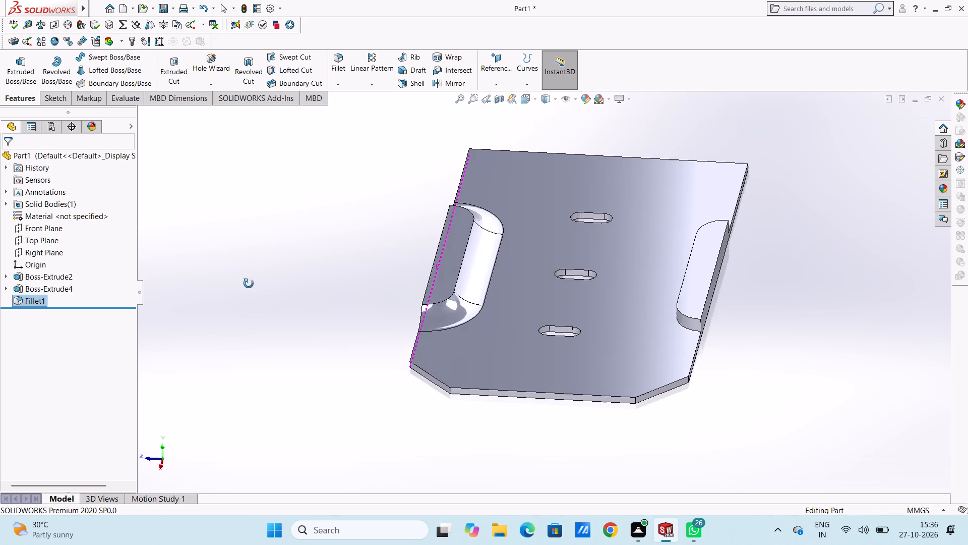
middle_click_drag(249, 284, 282, 296)
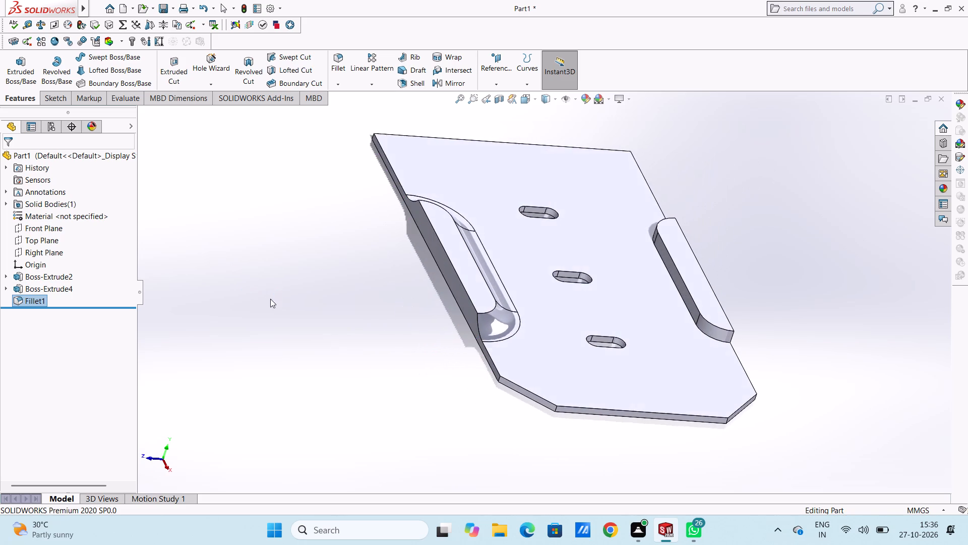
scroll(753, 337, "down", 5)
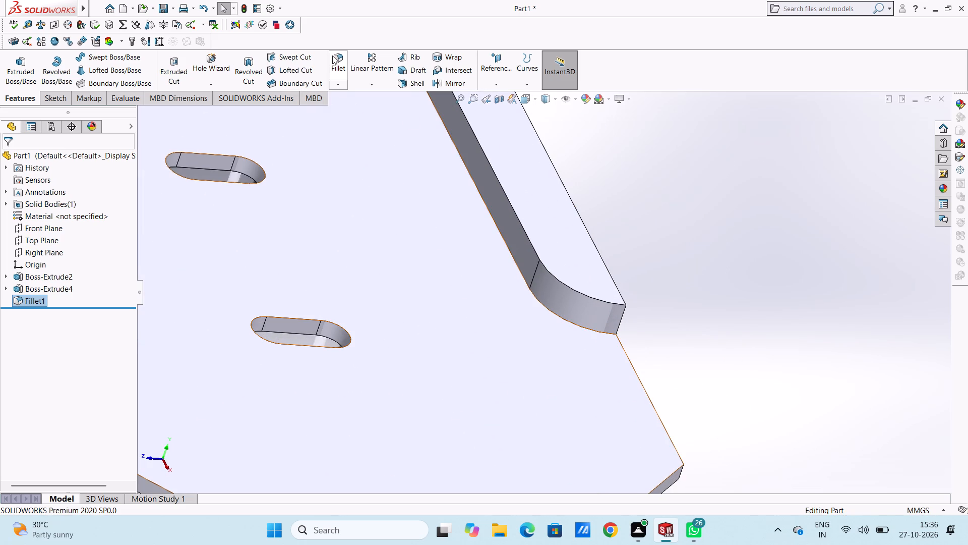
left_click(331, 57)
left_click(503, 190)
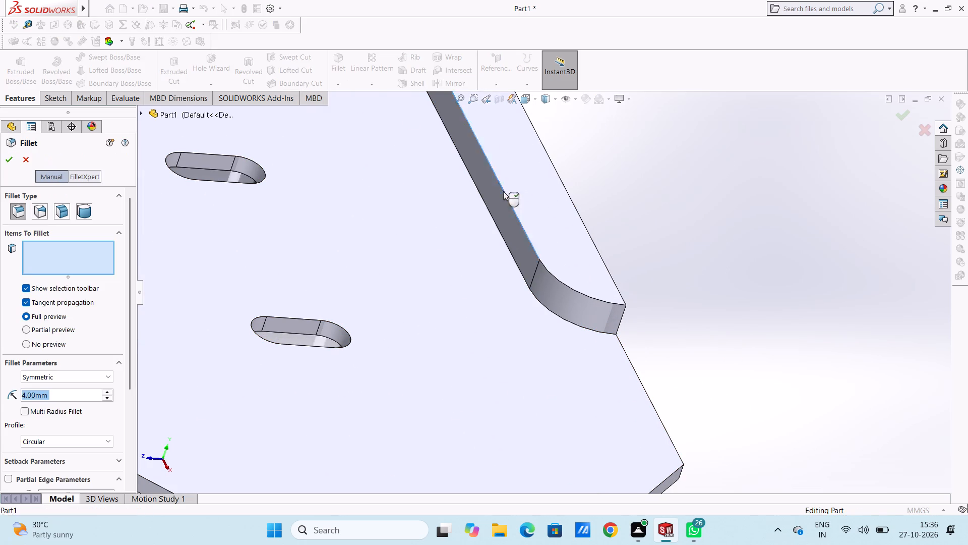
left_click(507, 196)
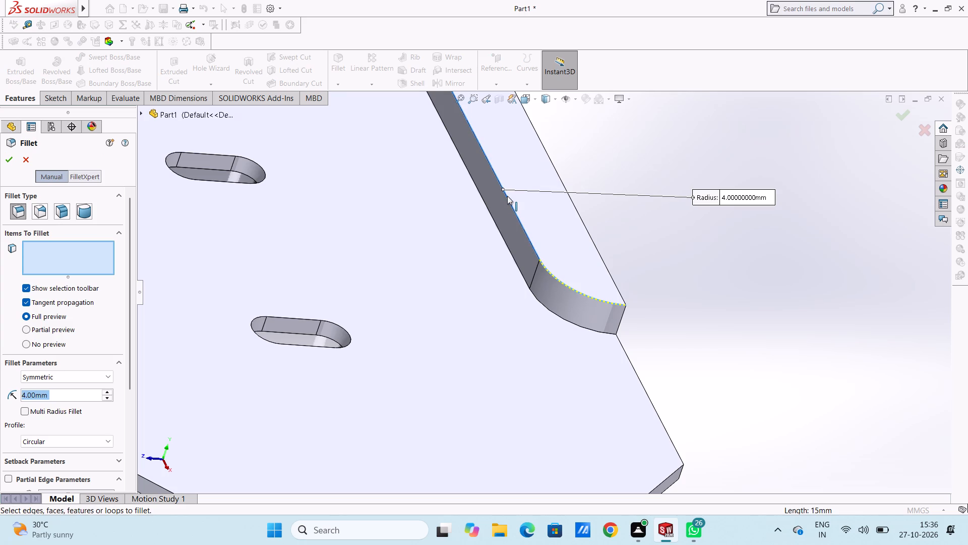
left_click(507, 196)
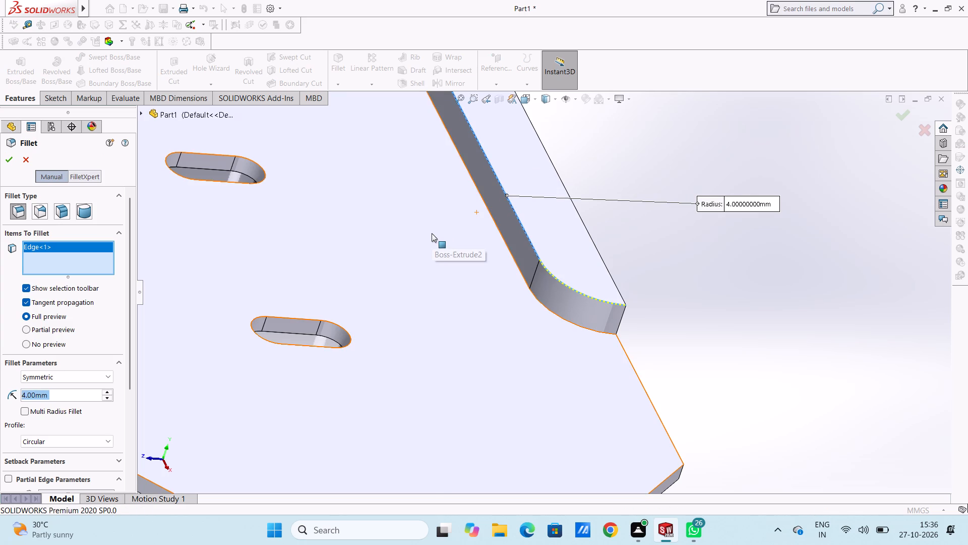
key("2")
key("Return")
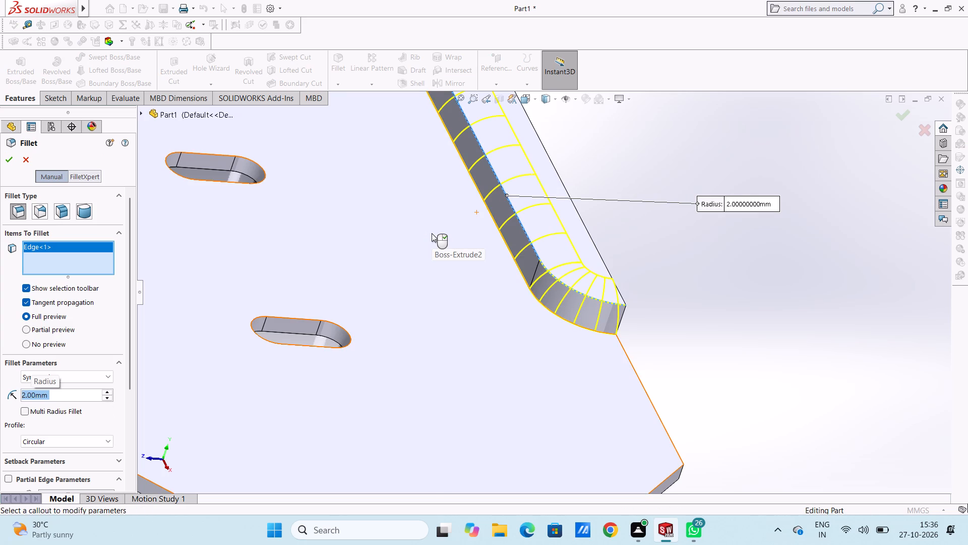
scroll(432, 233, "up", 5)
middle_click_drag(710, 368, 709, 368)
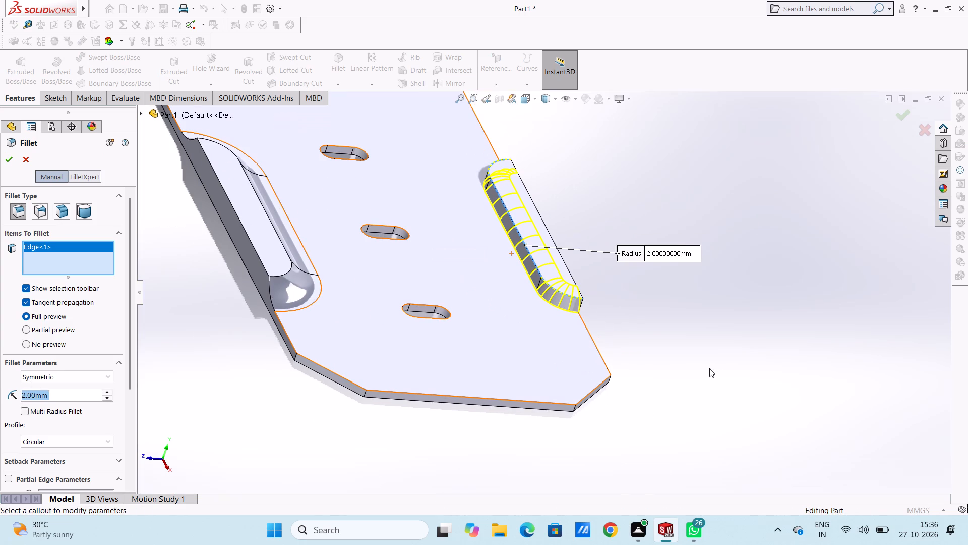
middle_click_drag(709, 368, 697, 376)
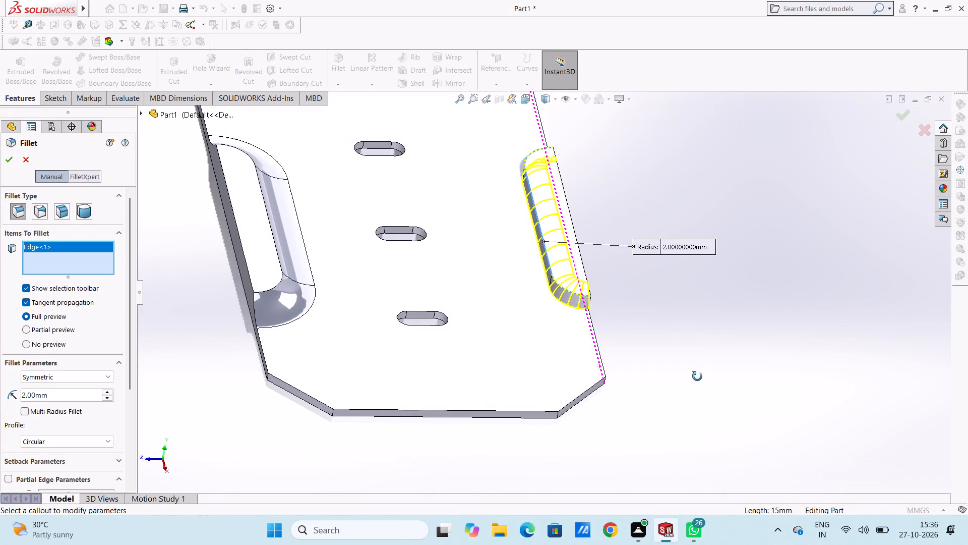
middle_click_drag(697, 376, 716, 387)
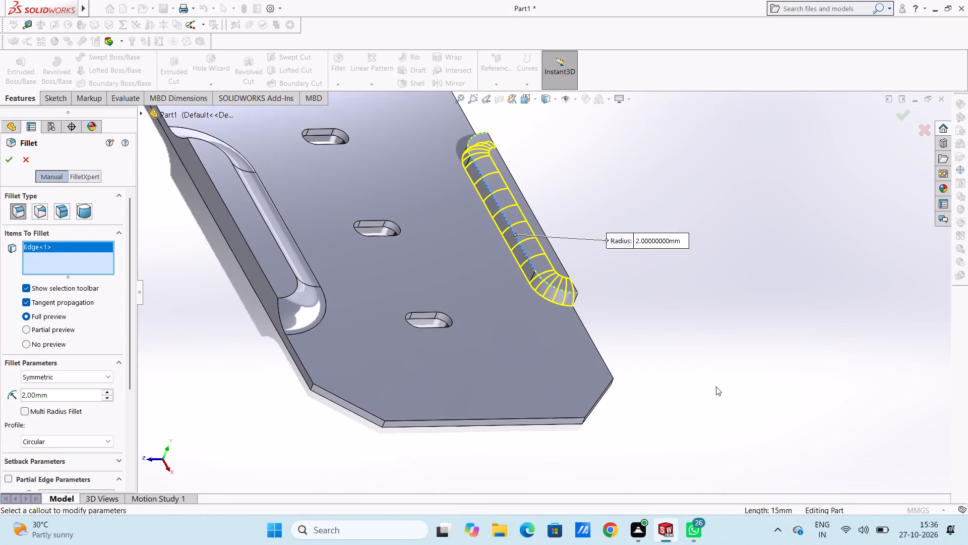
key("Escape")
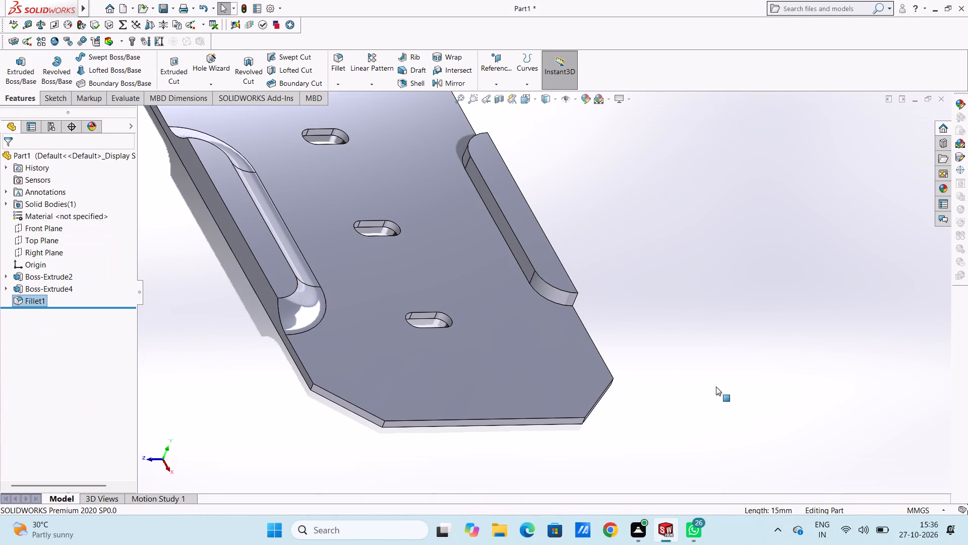
Undo the 4 mm fillet and the half-slot boss extrusion to return to the open sketch of both profiles.
key("ctrl+z")
key("ctrl+z")
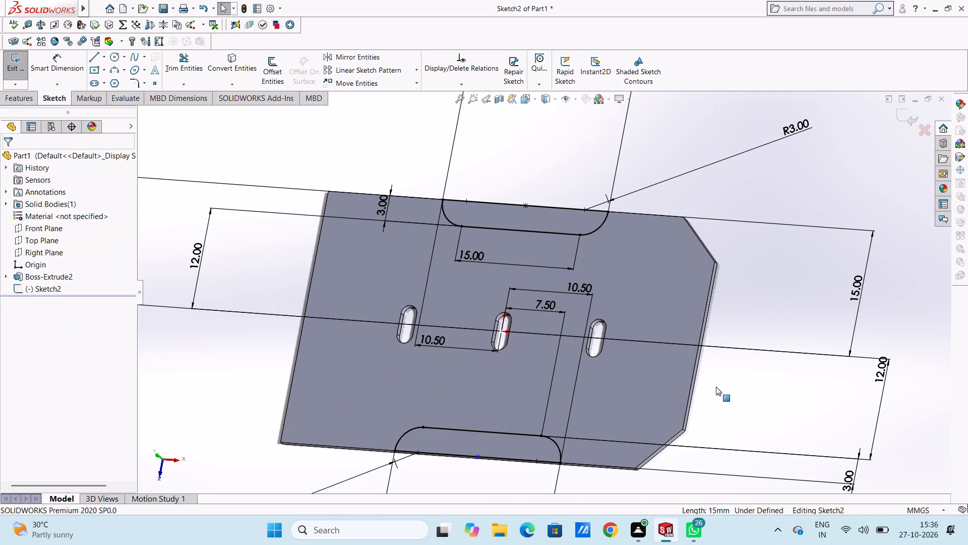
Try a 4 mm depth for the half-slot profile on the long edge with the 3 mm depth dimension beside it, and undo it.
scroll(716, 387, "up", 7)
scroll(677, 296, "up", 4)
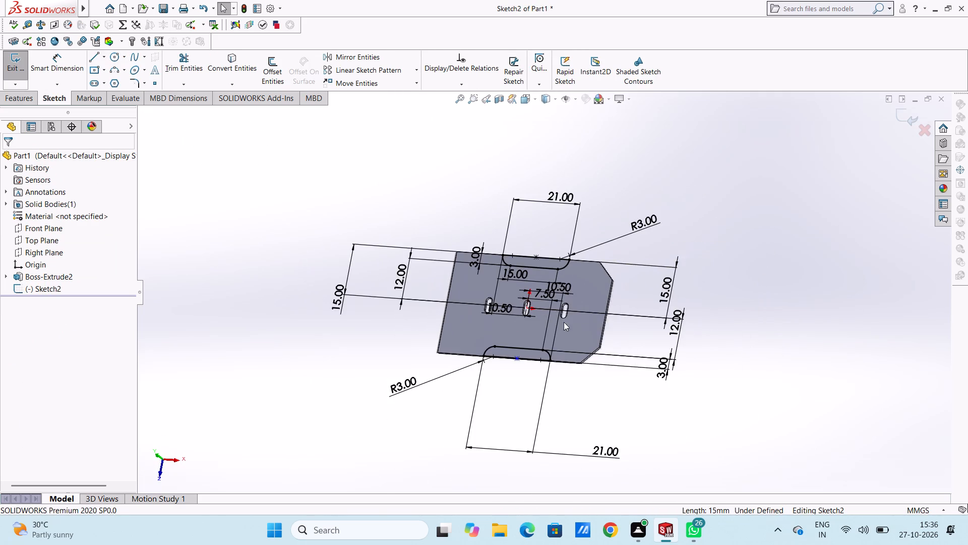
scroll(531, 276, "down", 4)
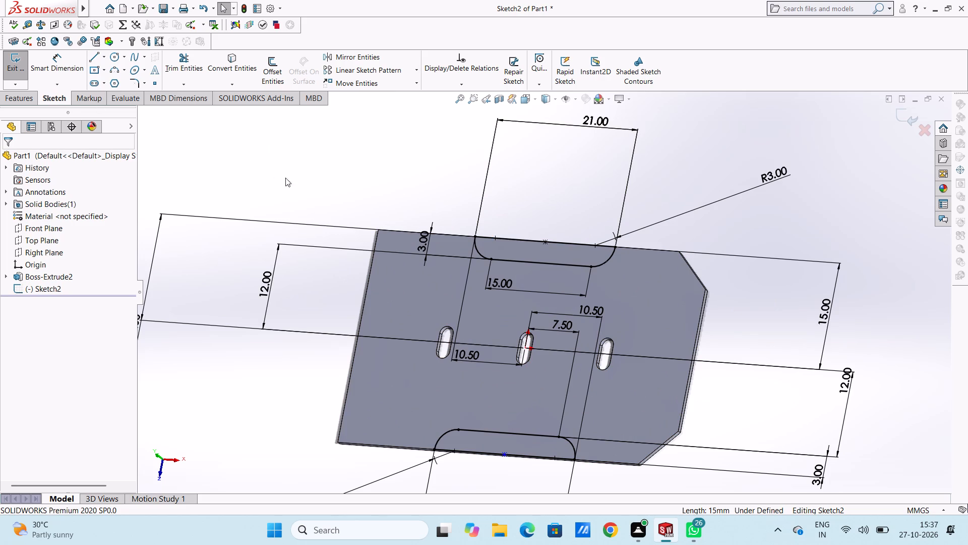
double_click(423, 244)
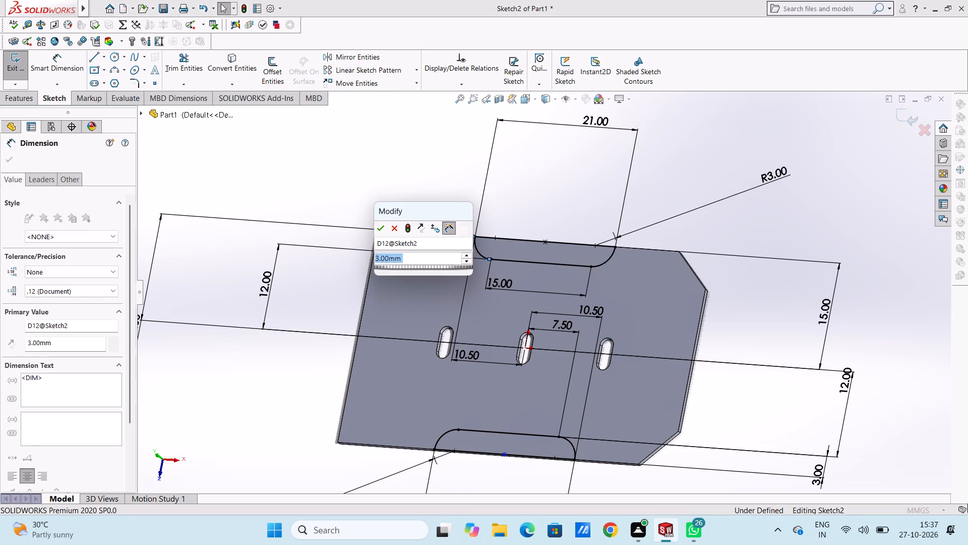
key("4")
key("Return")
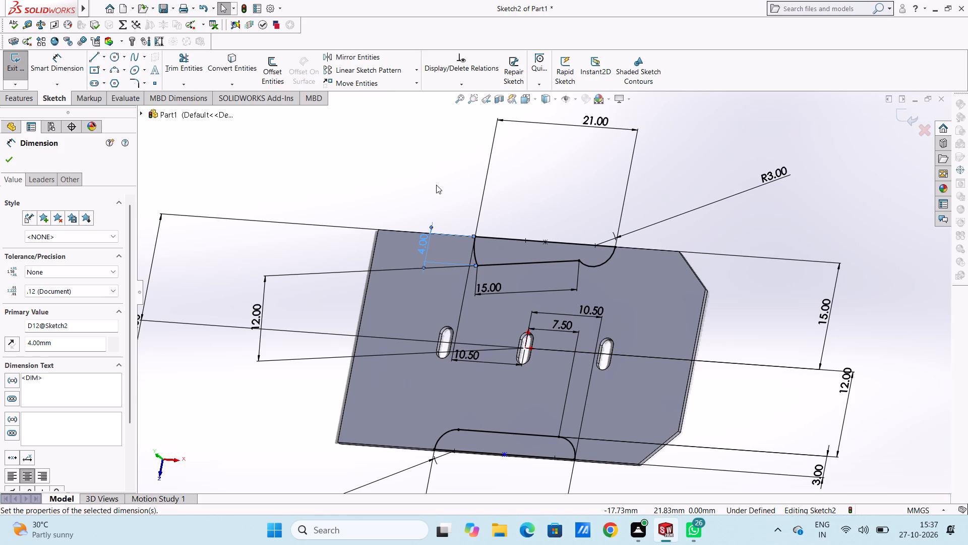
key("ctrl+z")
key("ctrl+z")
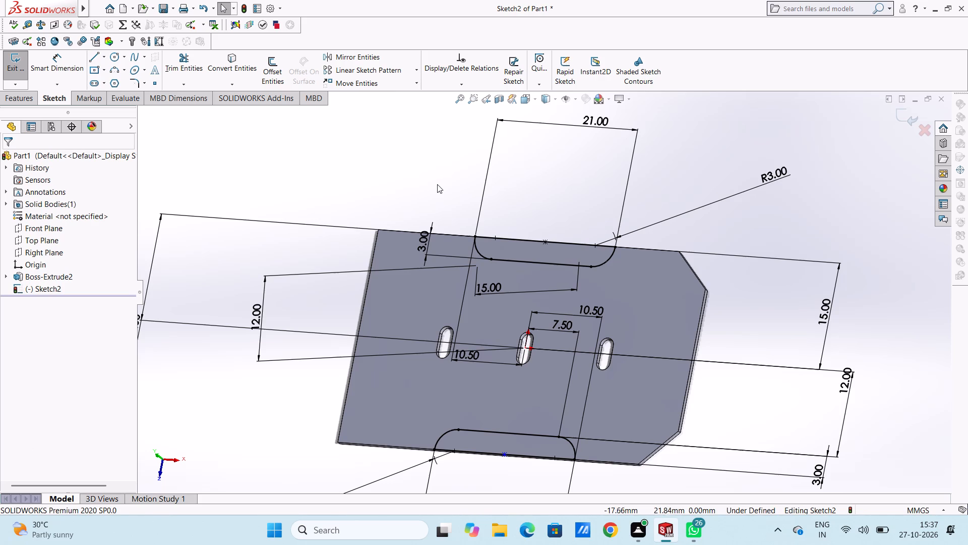
Undo the half-slot sketch's dimensions back to the two 21 mm lengths, the two R3 radii and a single 3 mm depth.
key("ctrl+z")
key("ctrl+z")
key("ctrl+z")
key("ctrl+z")
left_click_drag(437, 189, 437, 188, "ctrl")
key("ctrl+z")
key("ctrl+z")
key("ctrl+z")
key("ctrl+z")
key("ctrl+z")
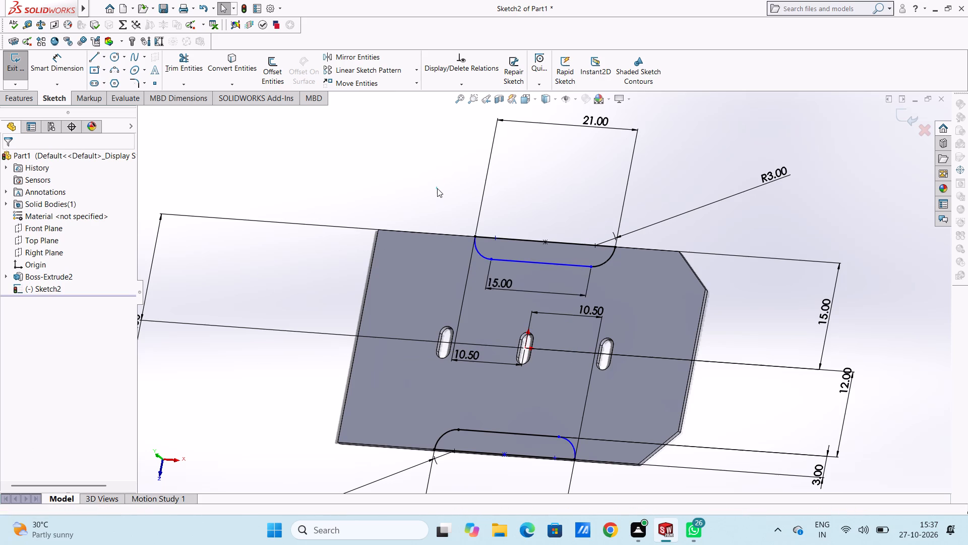
left_click_drag(437, 188, 440, 193, "ctrl")
key("ctrl+z")
key("ctrl+z")
key("ctrl+z")
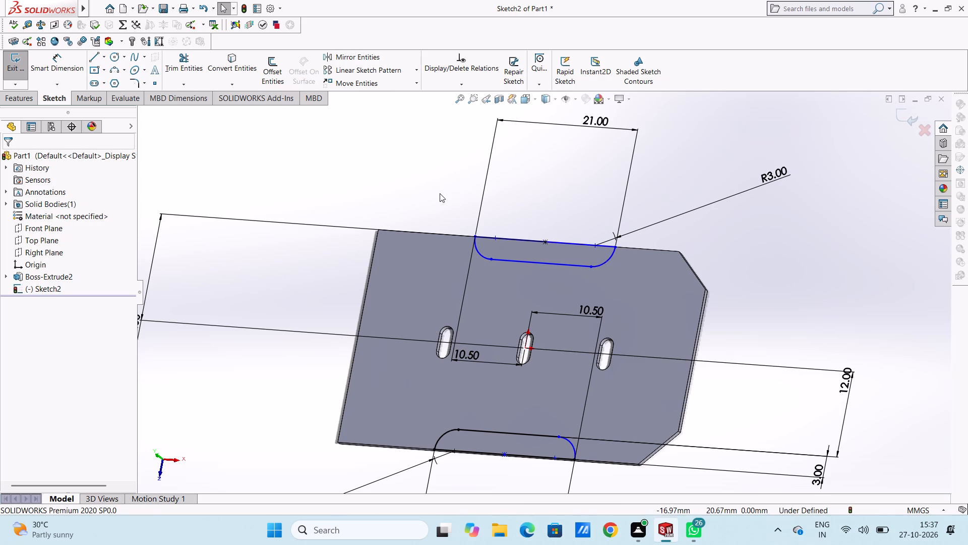
key("ctrl+z")
key("ctrl+z")
key("ctrl+z")
key("ctrl+z")
key("ctrl+z")
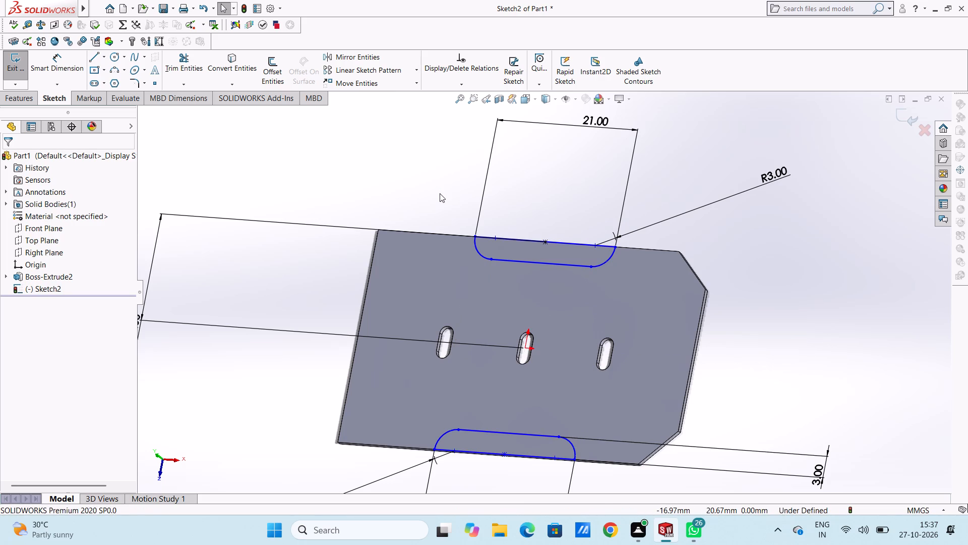
key("ctrl+z")
key("ctrl+z")
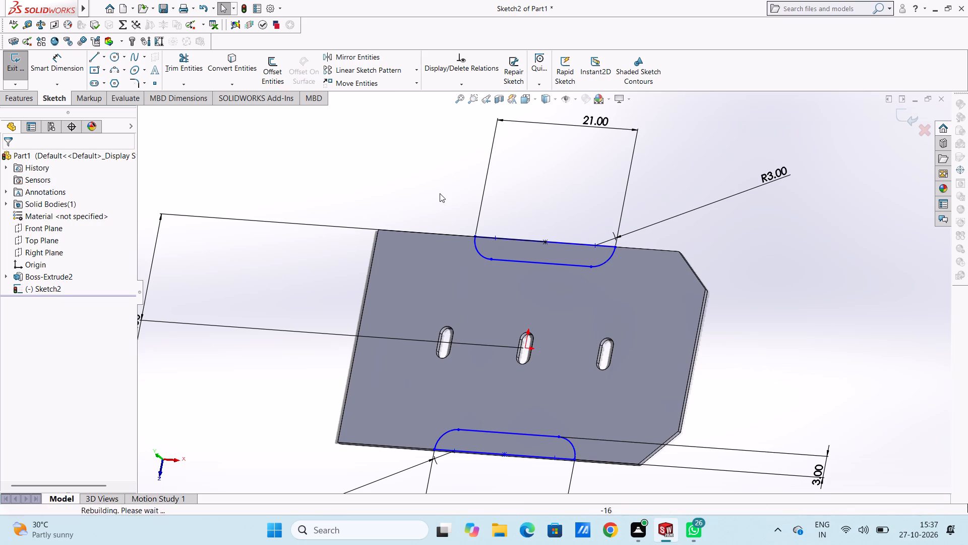
key("ctrl+z")
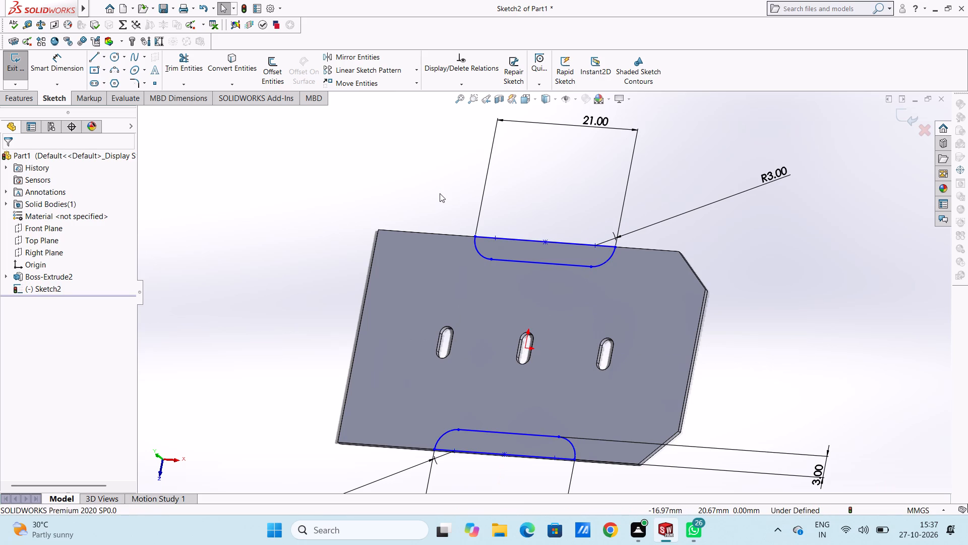
key("ctrl+z")
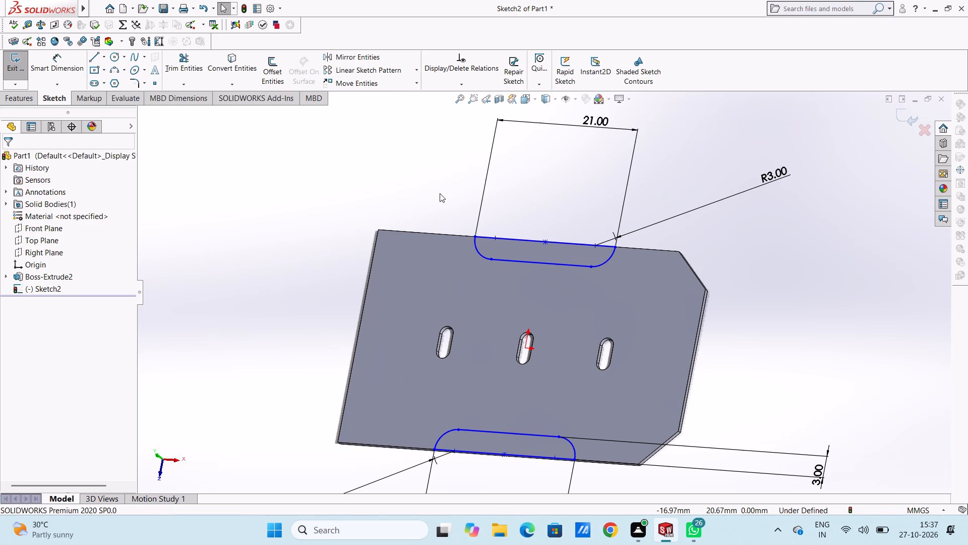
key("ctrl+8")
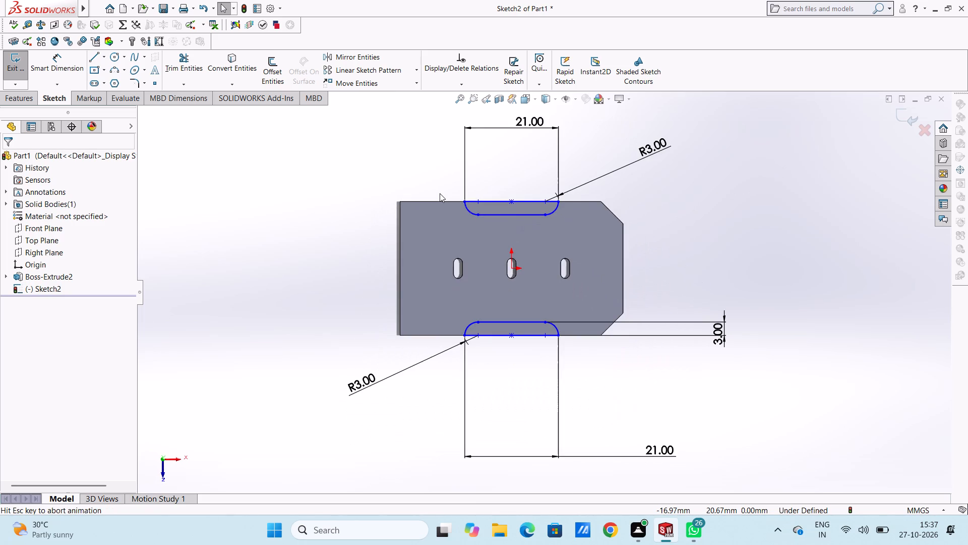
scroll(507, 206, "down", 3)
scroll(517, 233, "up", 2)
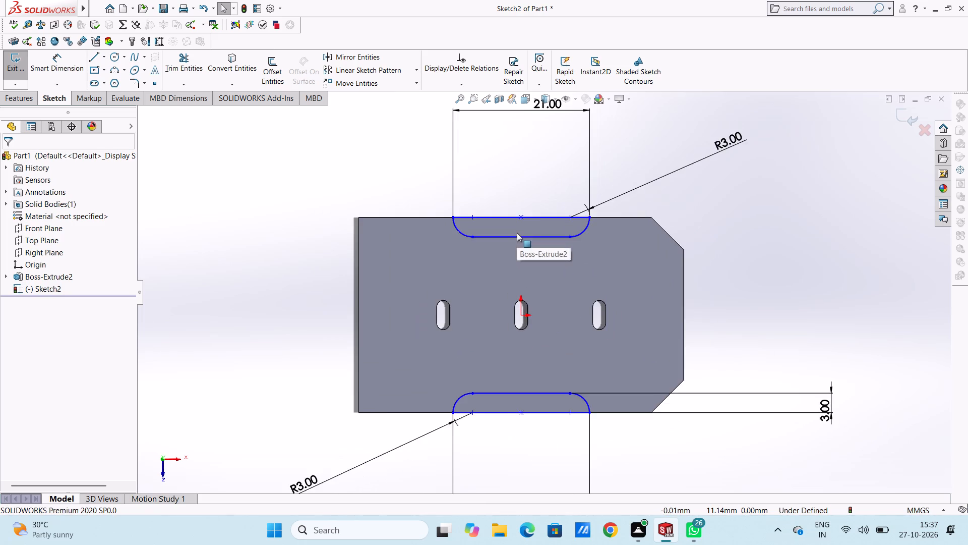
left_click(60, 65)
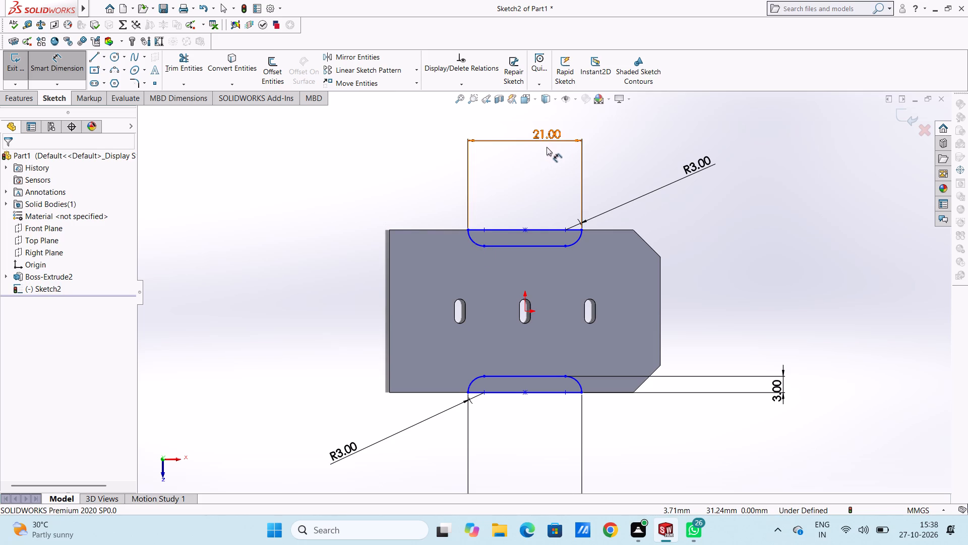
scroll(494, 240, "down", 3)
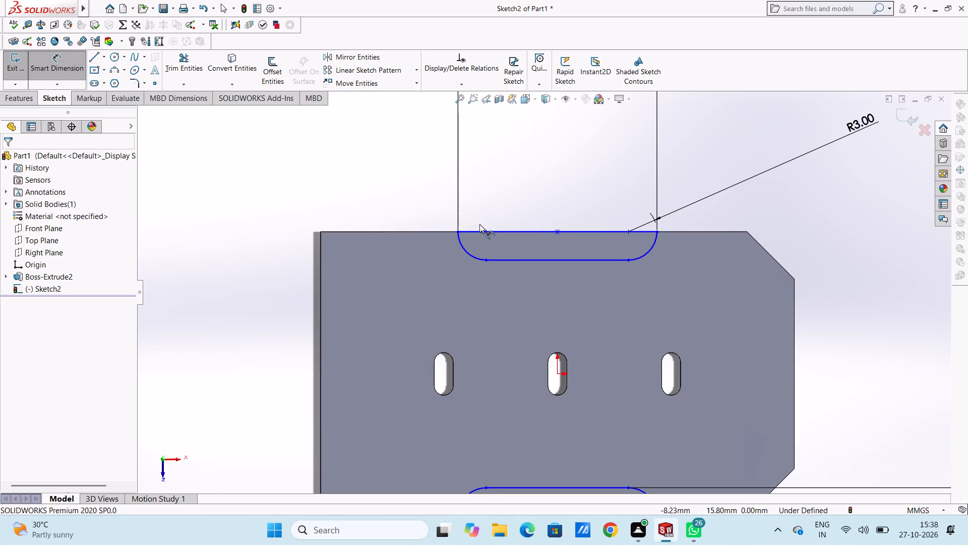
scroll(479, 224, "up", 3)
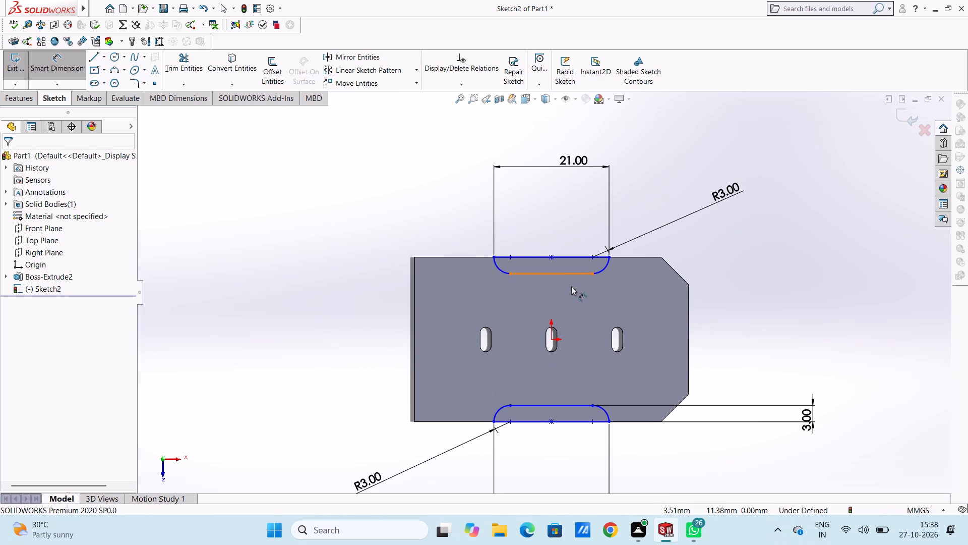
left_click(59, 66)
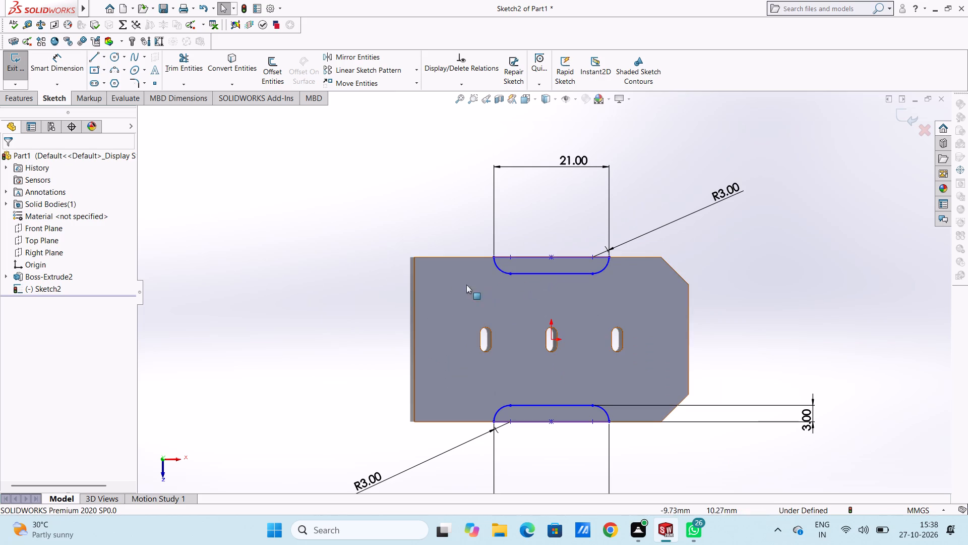
Sketch a straight slot 15 mm between centres and 10 mm wide around the half-slot on one long edge, sharing its arc centres.
left_click(94, 83)
left_click(509, 255)
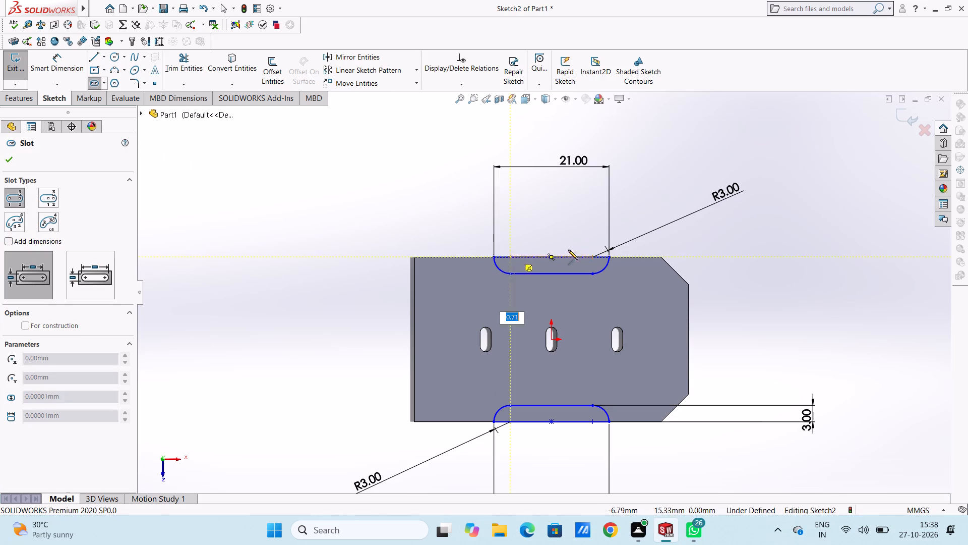
left_click(593, 258)
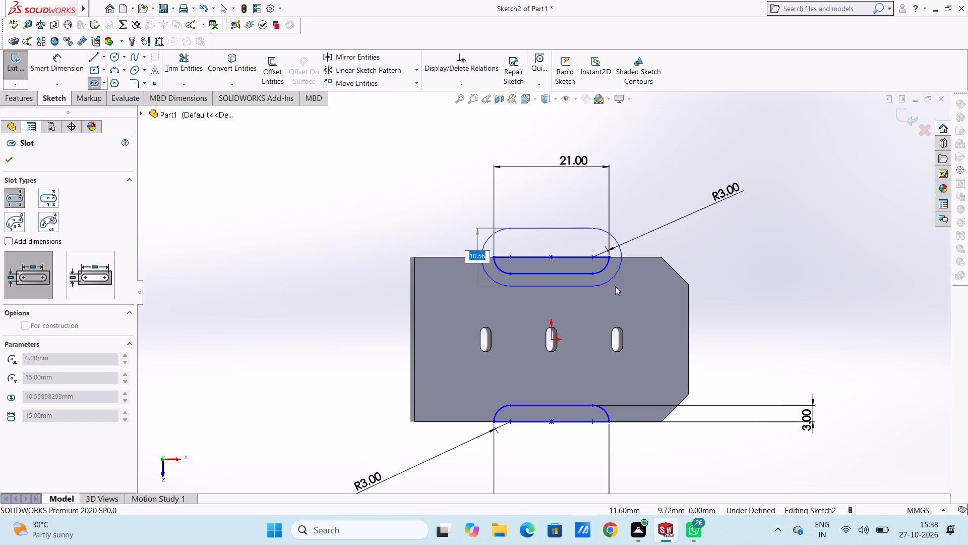
type("10")
key("Return")
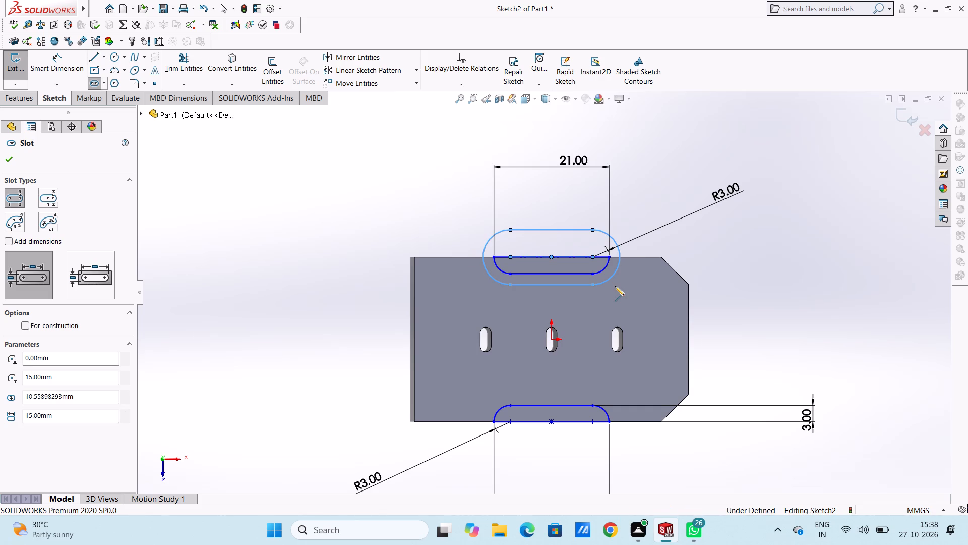
Sketch a matching slot 15 mm between centres and 10 mm wide around the half-slot on the opposite long edge.
left_click(512, 421)
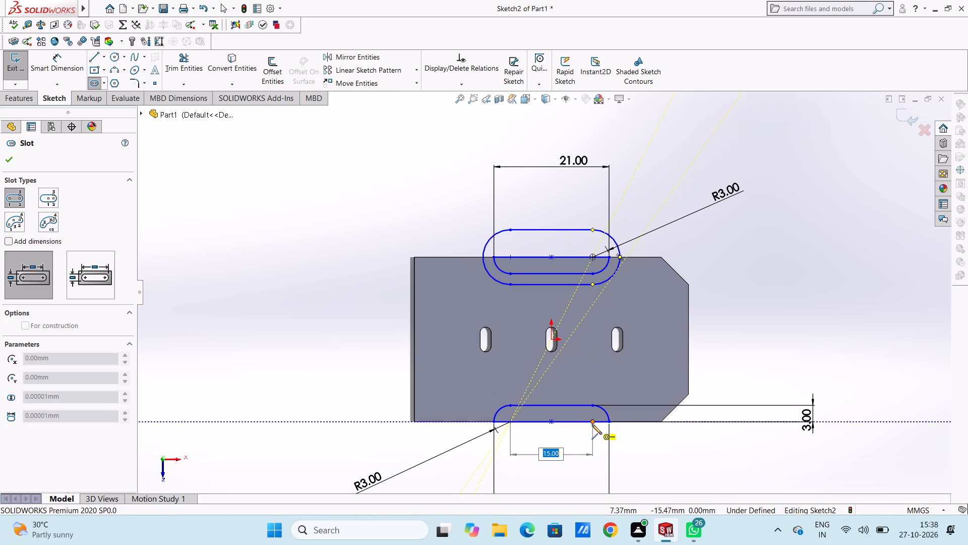
left_click(593, 423)
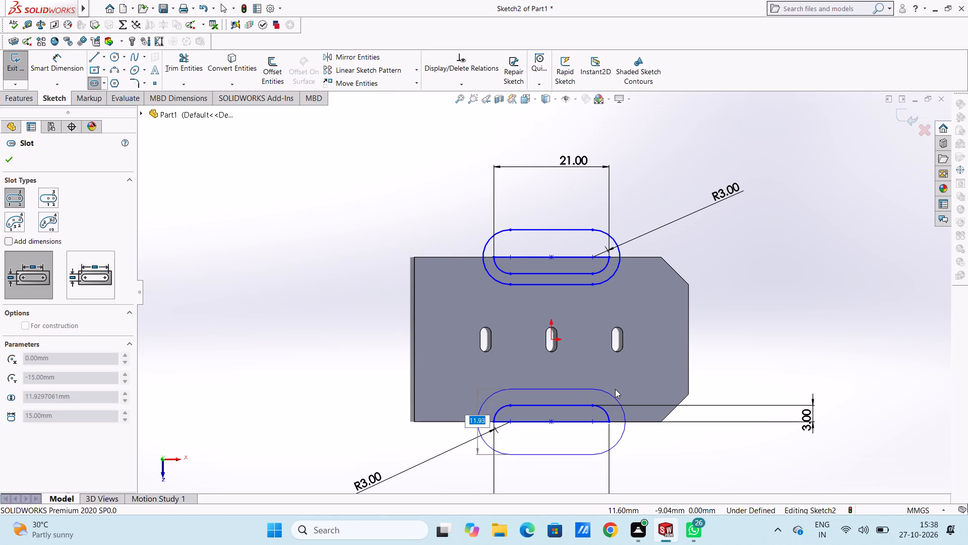
type("10")
key("Return")
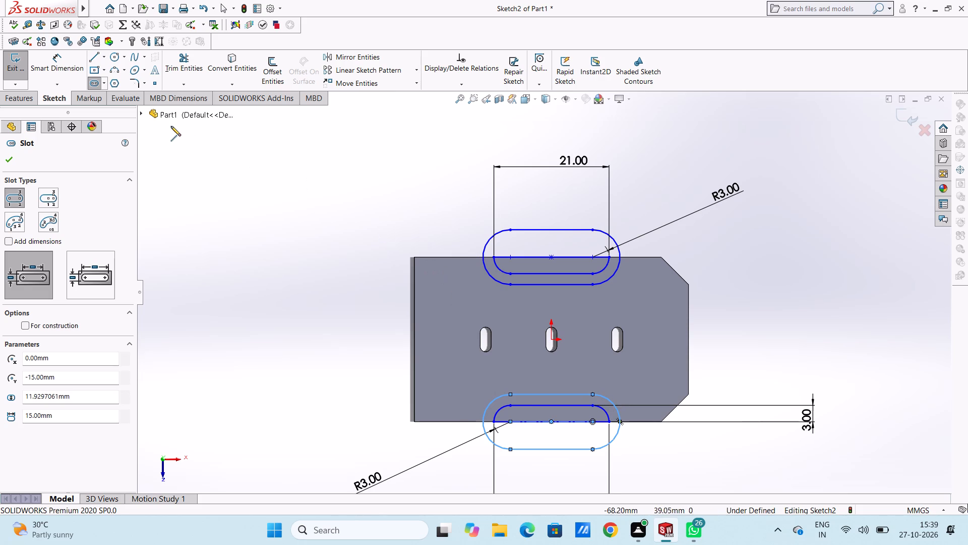
left_click(9, 165)
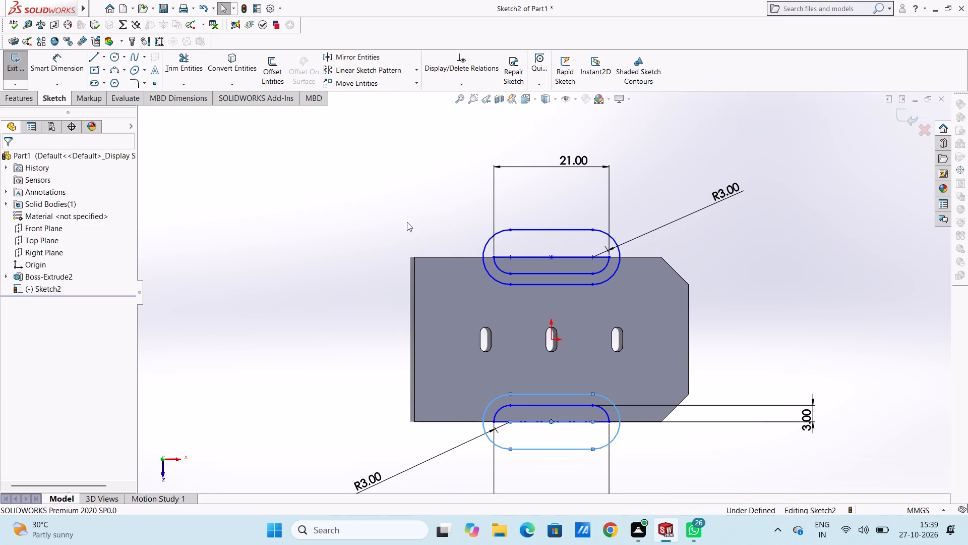
scroll(577, 262, "down", 2)
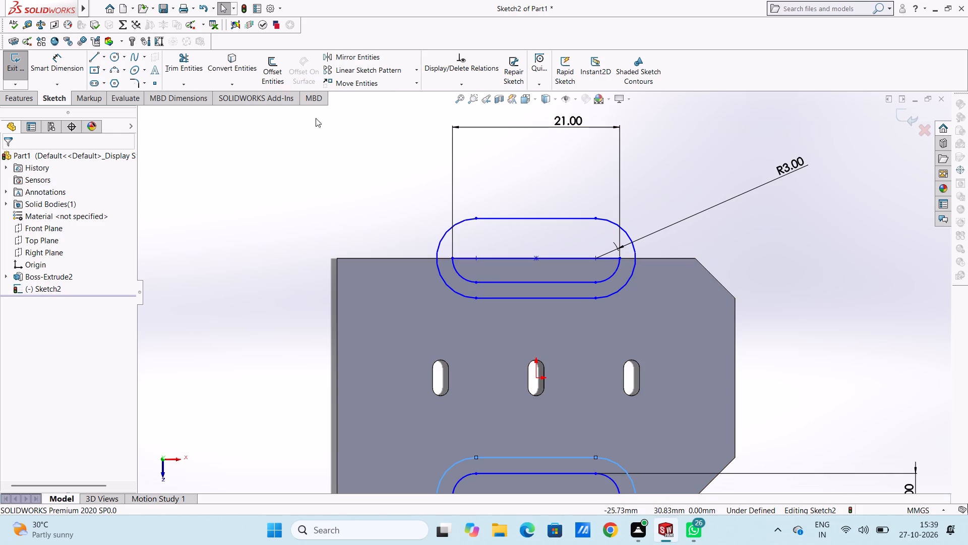
Trim the R3 half-slot's arcs, straight side and edge-line ends inside the slot on the plate's upper long edge, accepting deletion of its dimensions.
left_click(183, 59)
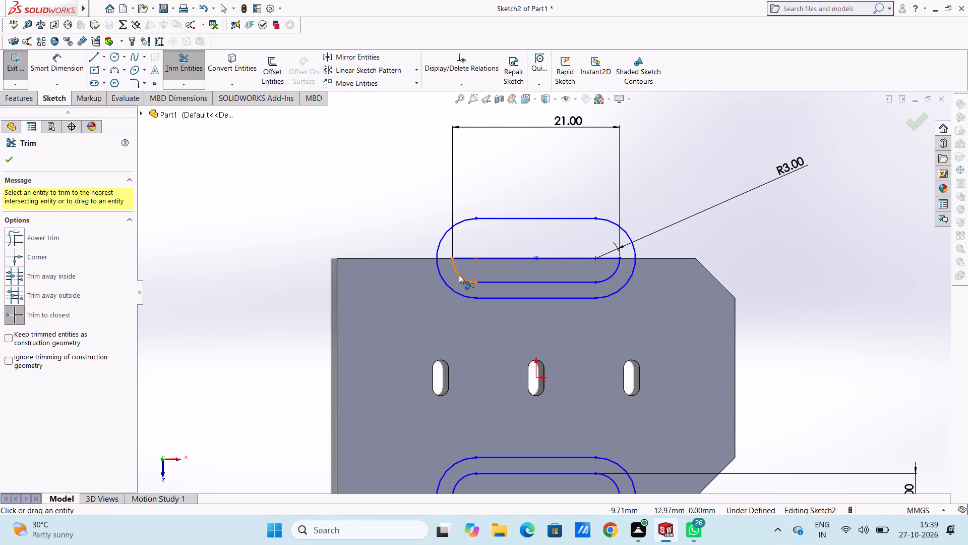
left_click(466, 278)
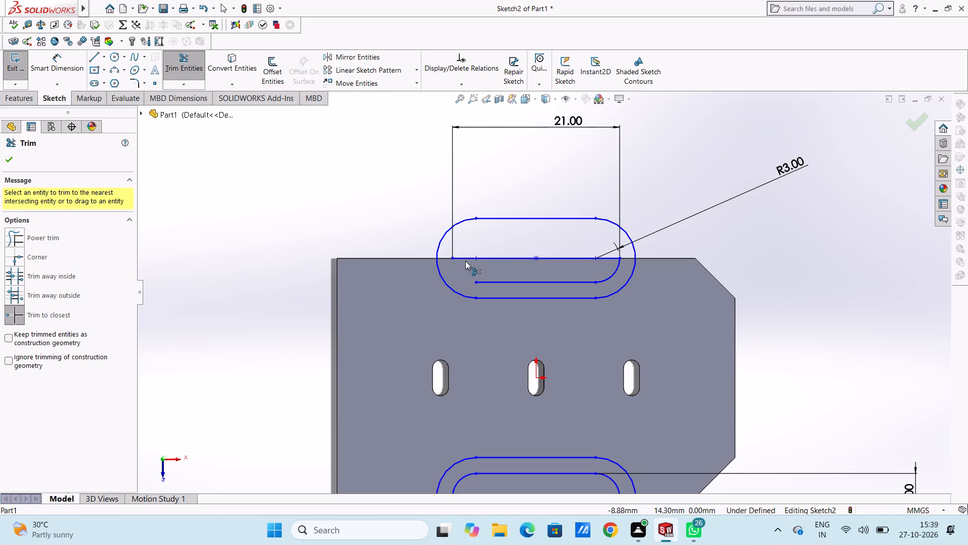
left_click(463, 260)
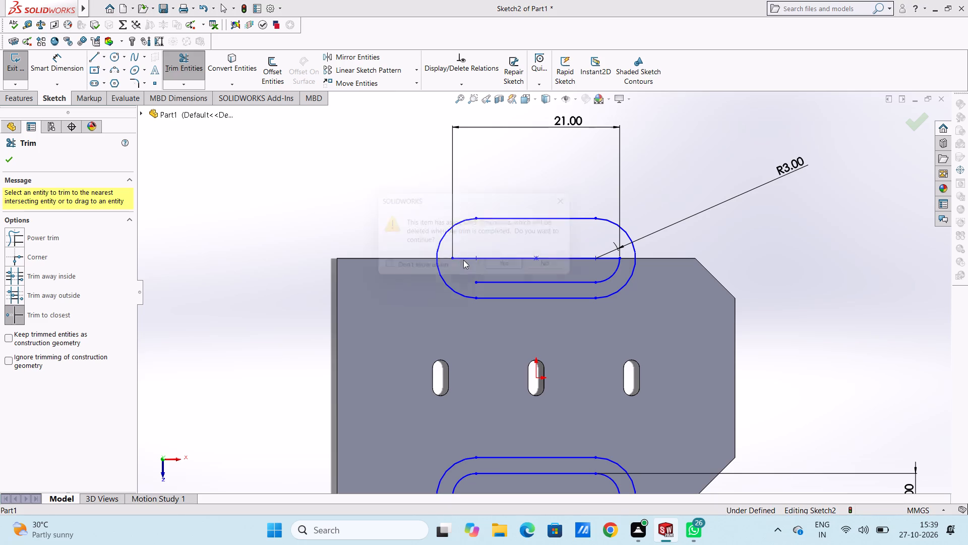
left_click(514, 267)
left_click(491, 286)
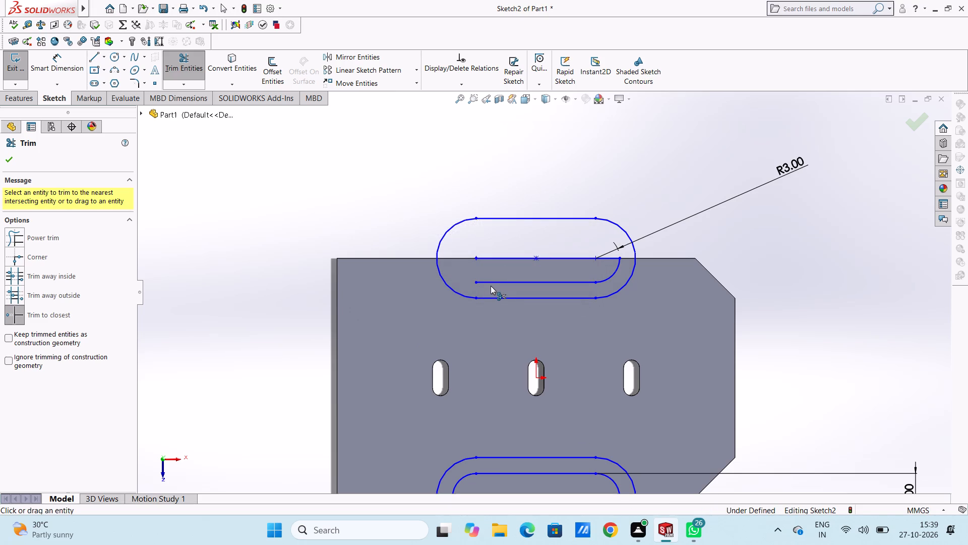
left_click(491, 284)
left_click(604, 282)
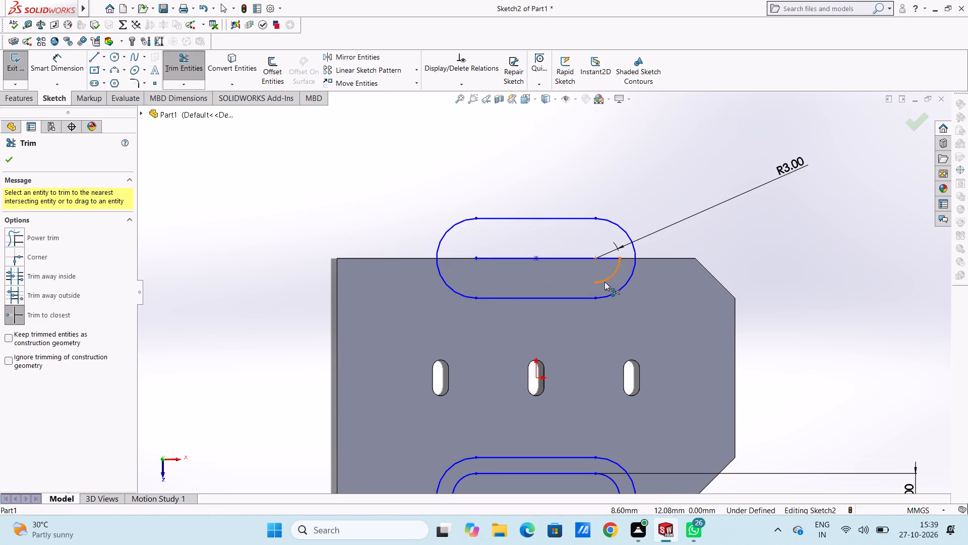
left_click(614, 258)
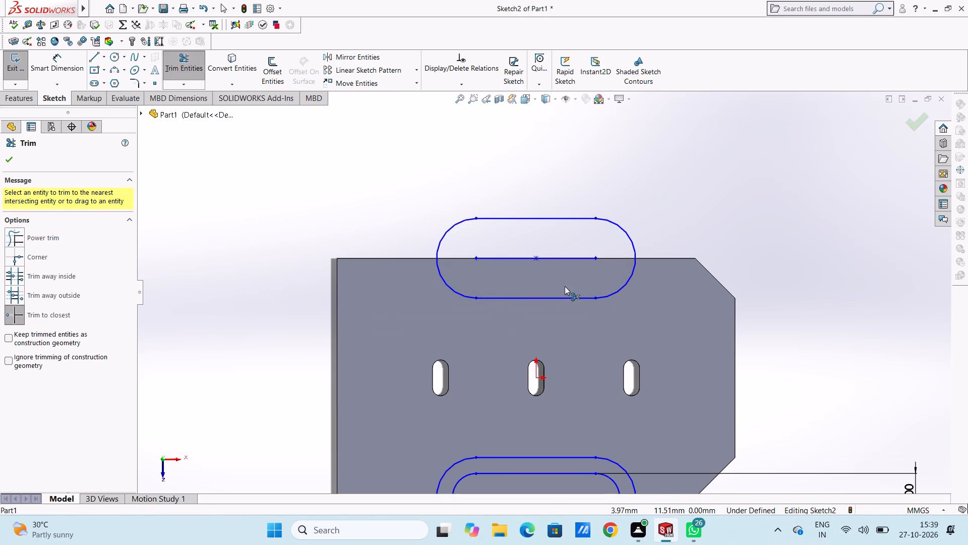
Trim the matching R3 half-slot's arcs, straight side and edge-line ends inside the slot on the lower long edge, accepting deletion of its dimensions.
scroll(553, 285, "up", 5)
scroll(537, 408, "down", 2)
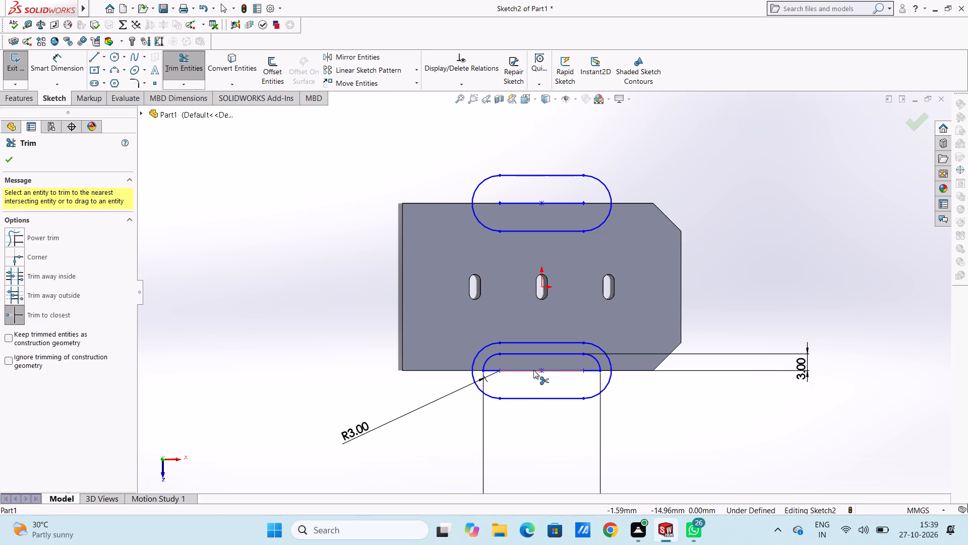
left_click(487, 360)
left_click(505, 355)
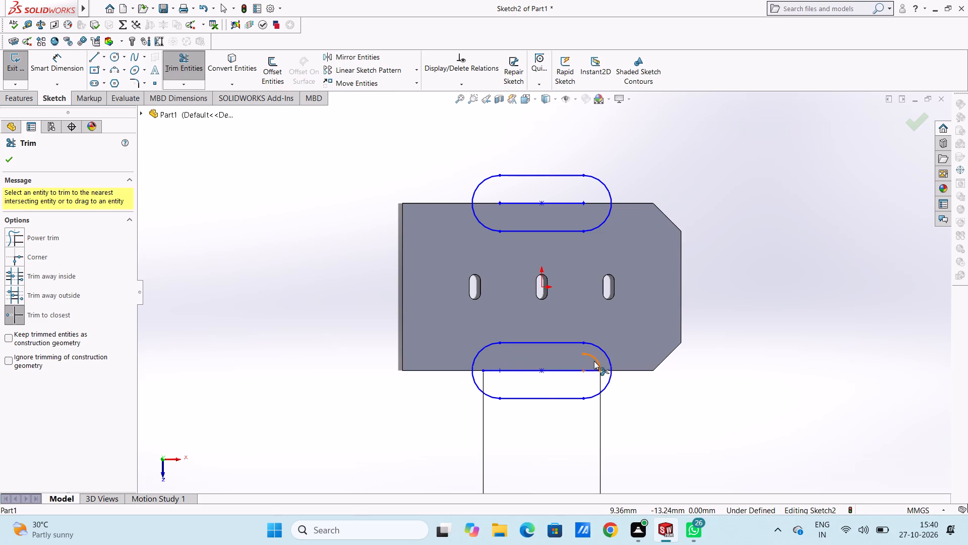
left_click(594, 360)
left_click(591, 372)
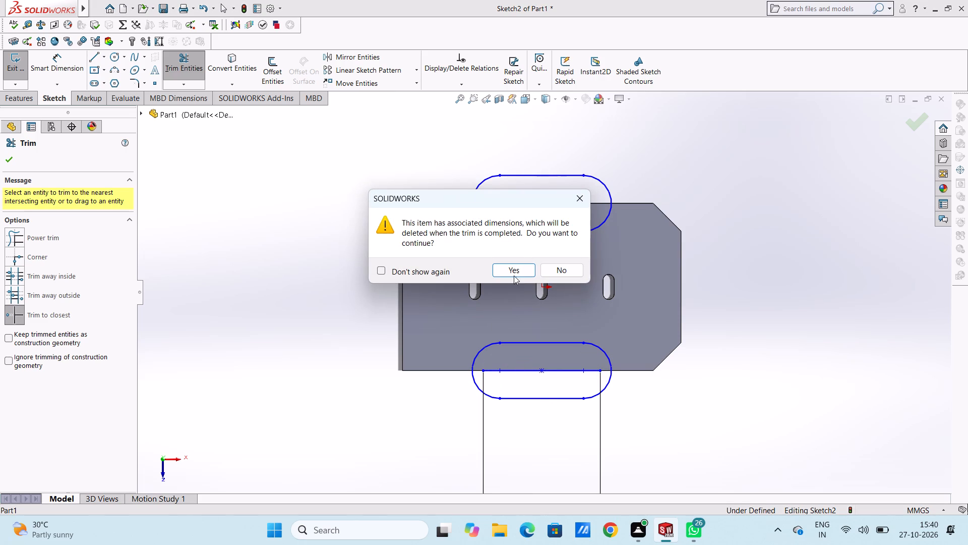
left_click(514, 265)
left_click(491, 372)
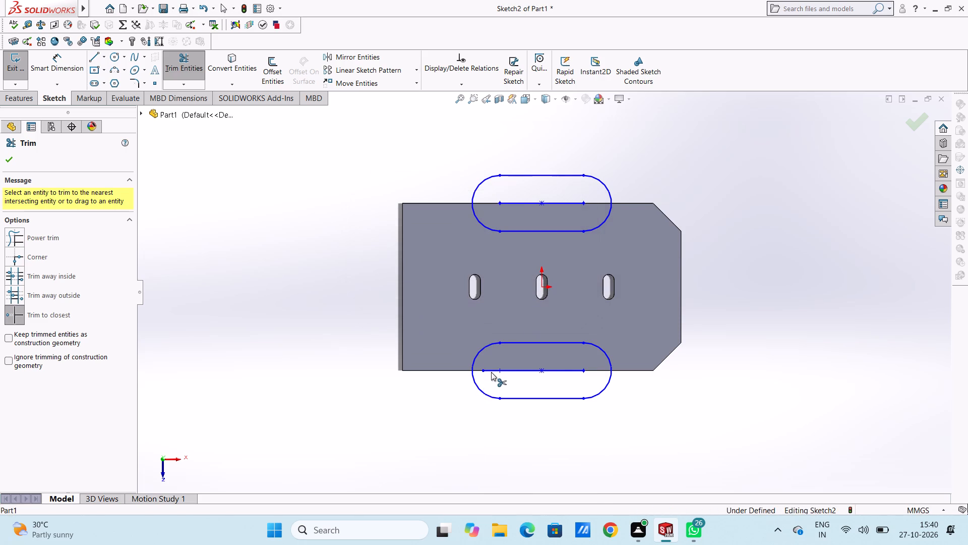
left_click(11, 159)
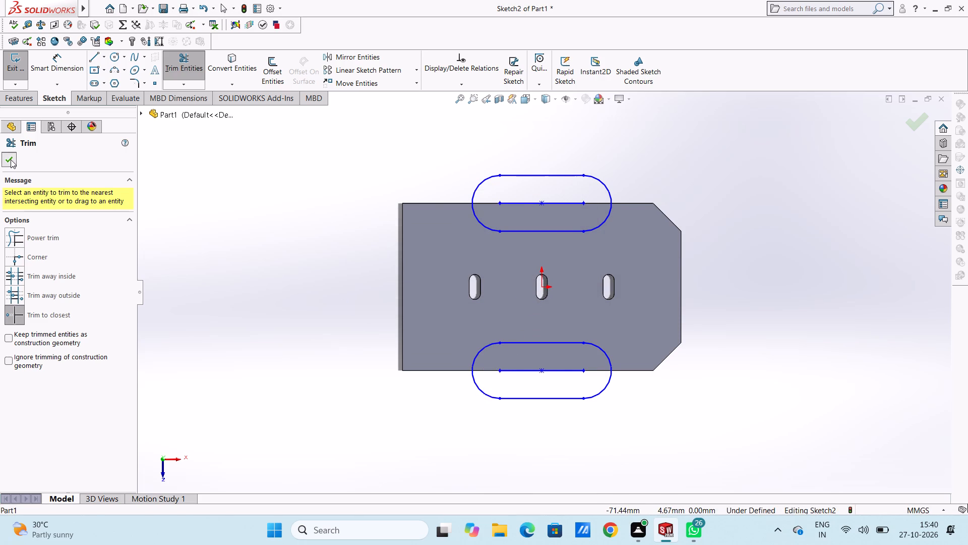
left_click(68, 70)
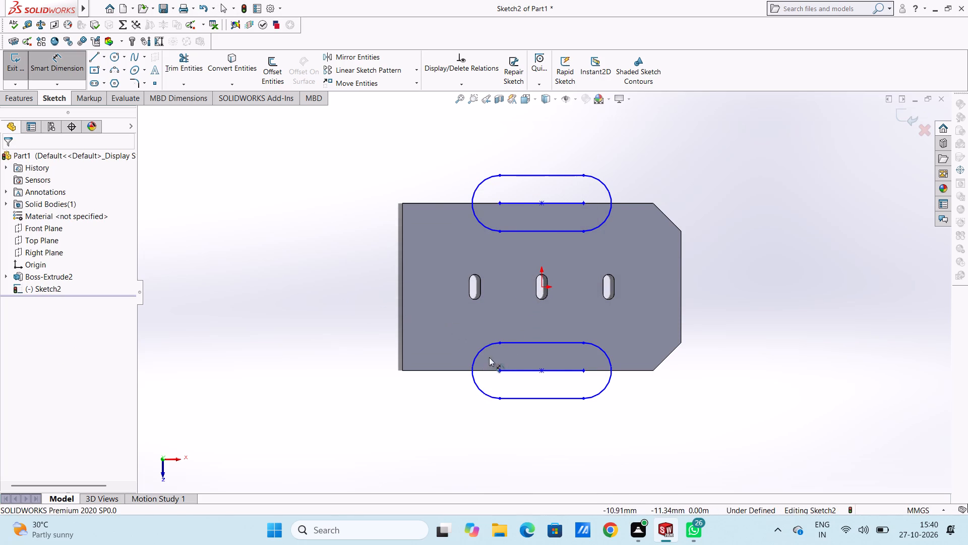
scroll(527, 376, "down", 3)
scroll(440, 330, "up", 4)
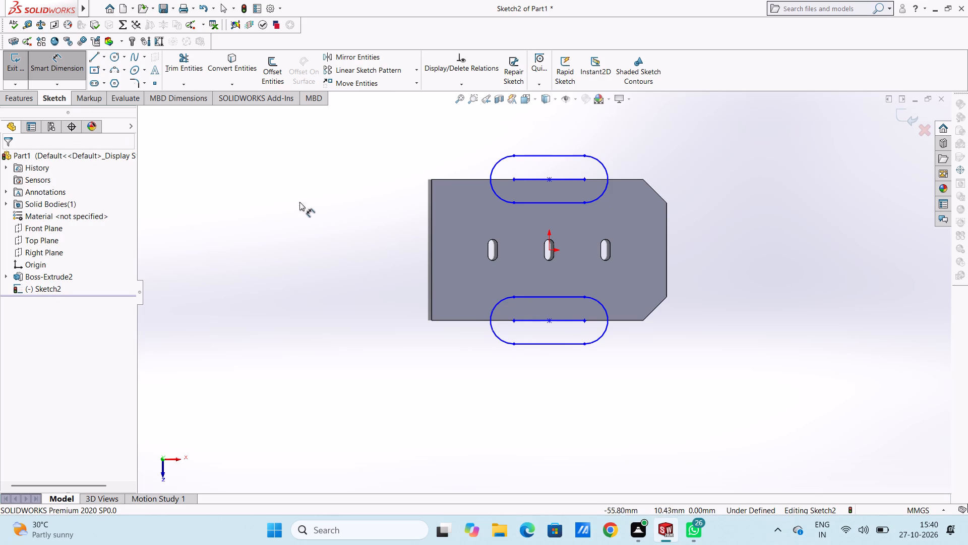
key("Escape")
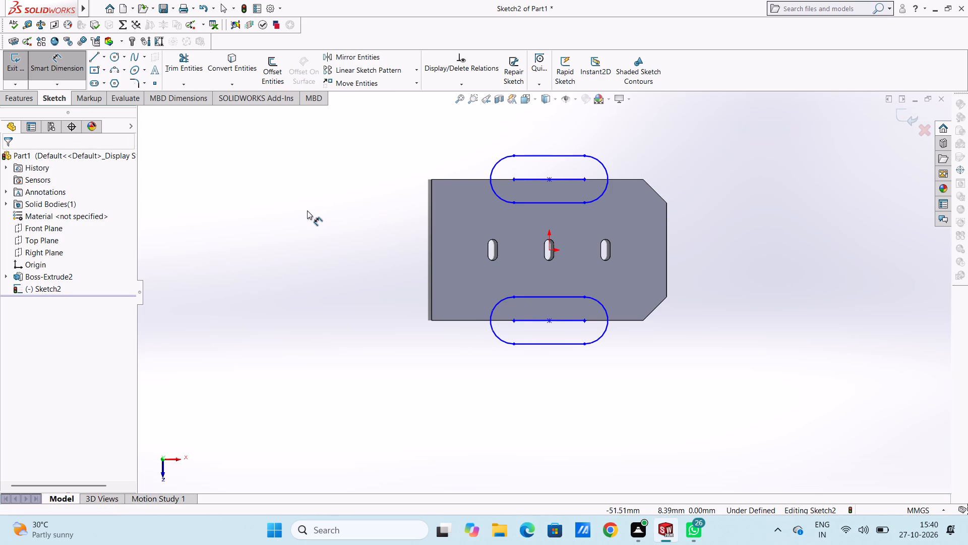
Apply a vertical relation between the origin and the centre point of each of the two edge slots.
left_click(548, 251)
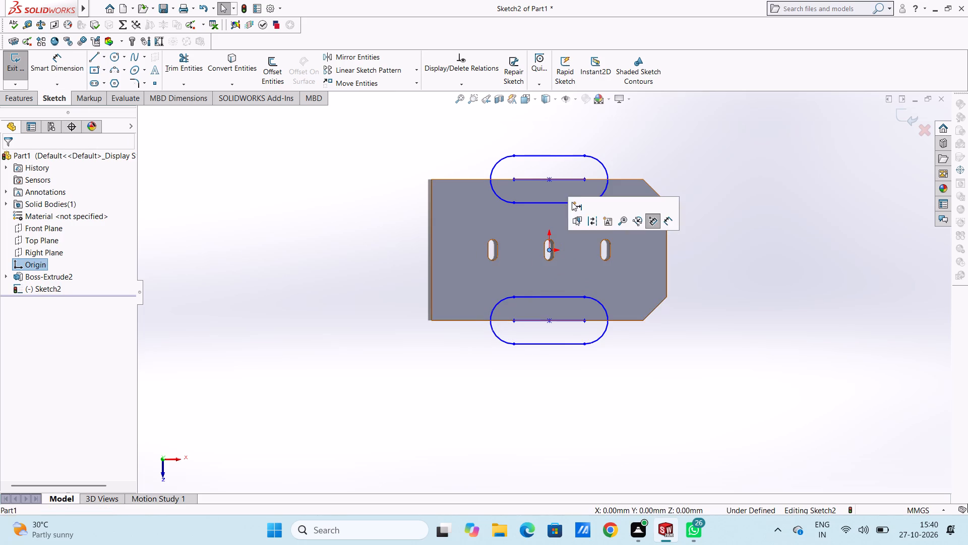
left_click(547, 182, "ctrl")
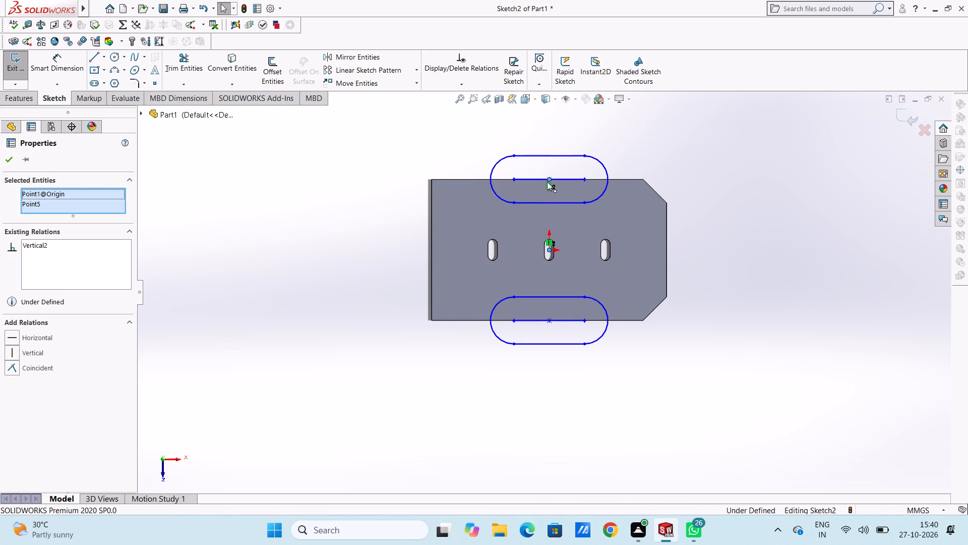
left_click(11, 351)
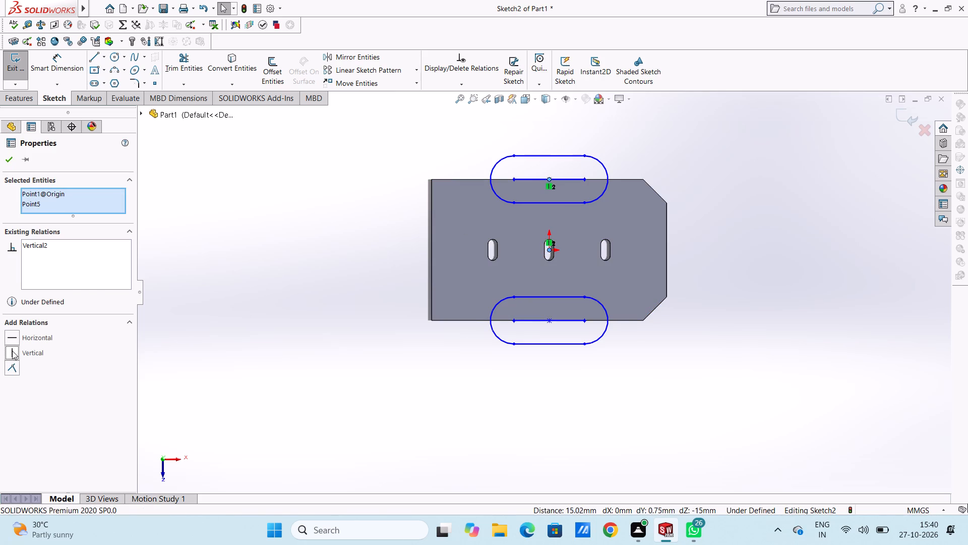
left_click(326, 307)
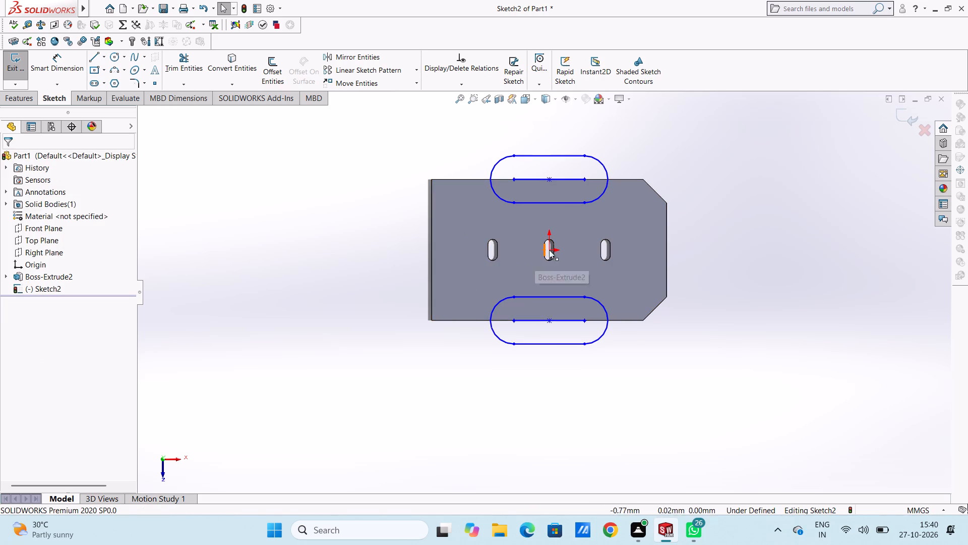
left_click(550, 250)
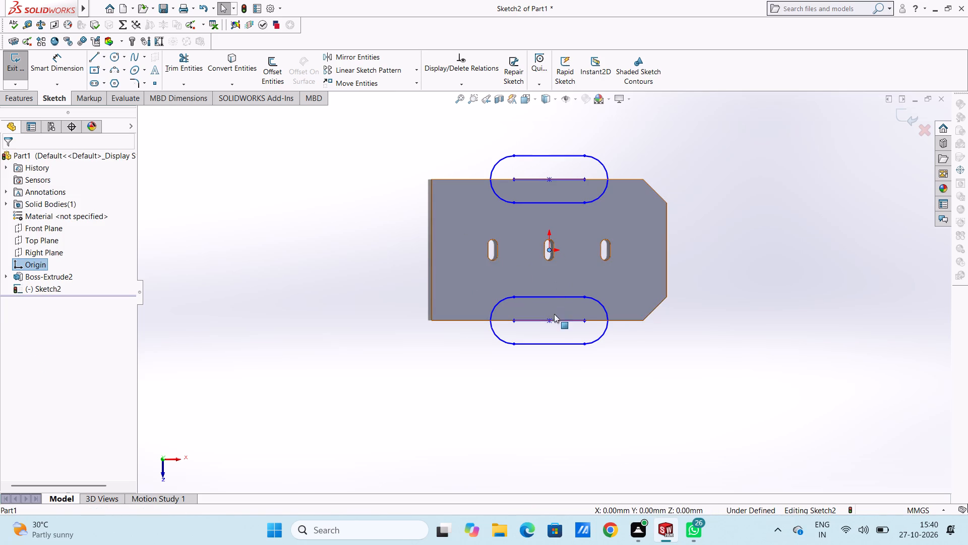
left_click(551, 321, "ctrl")
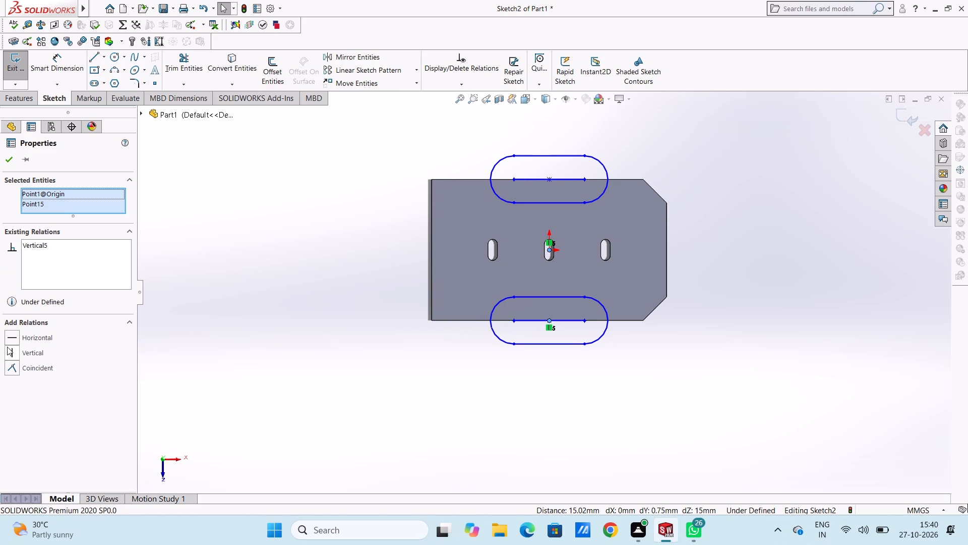
left_click(14, 350)
left_click(226, 340)
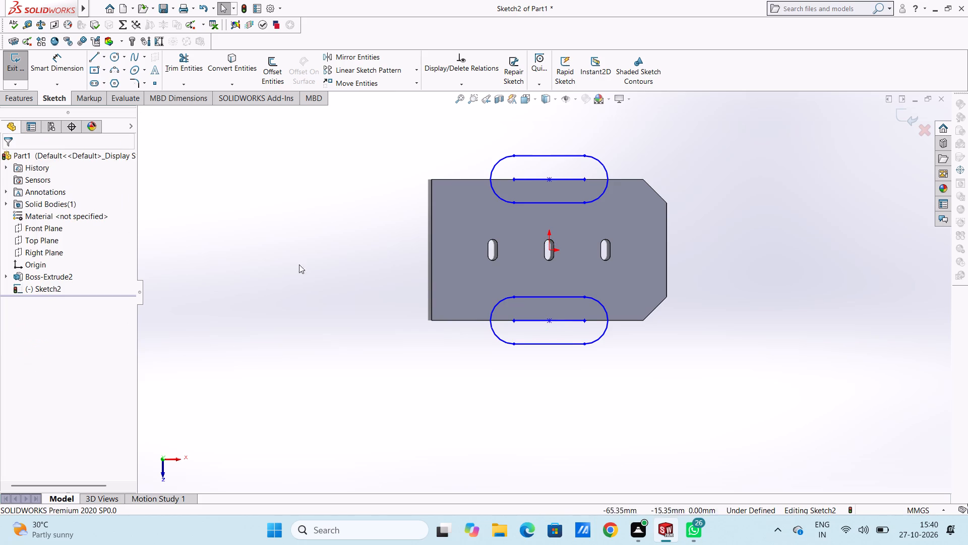
Draw a 25 mm horizontal line along the plate's lower edge, joining the two end arcs of the slot there.
left_click(63, 66)
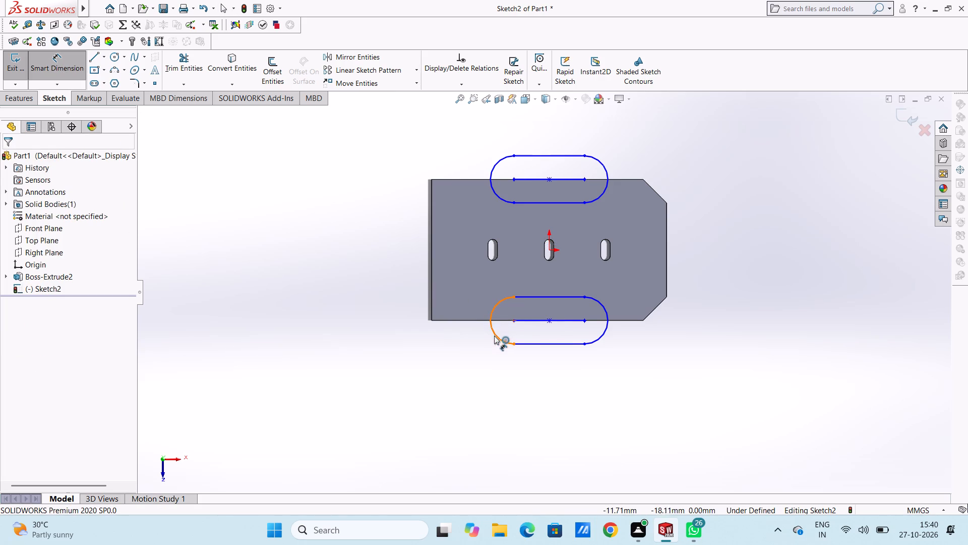
left_click(92, 62)
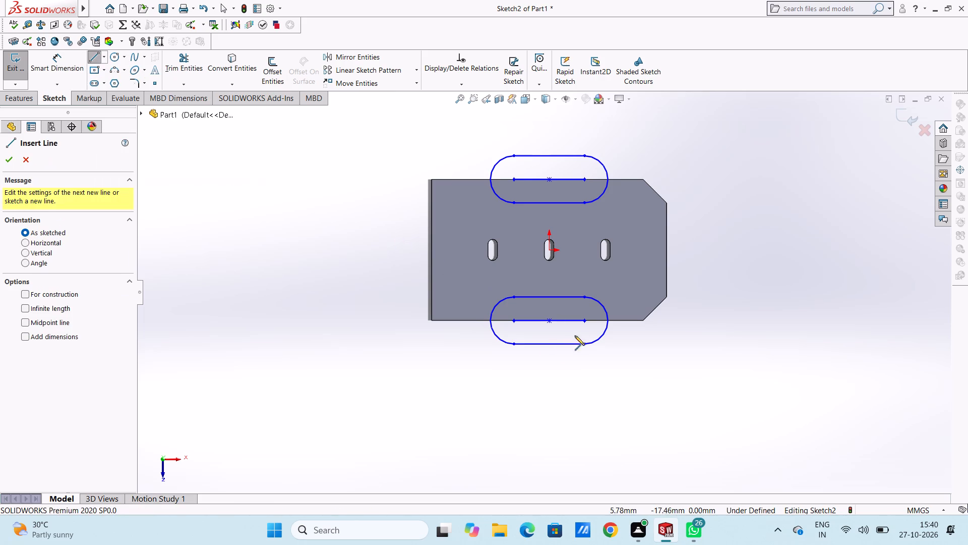
left_click(489, 320)
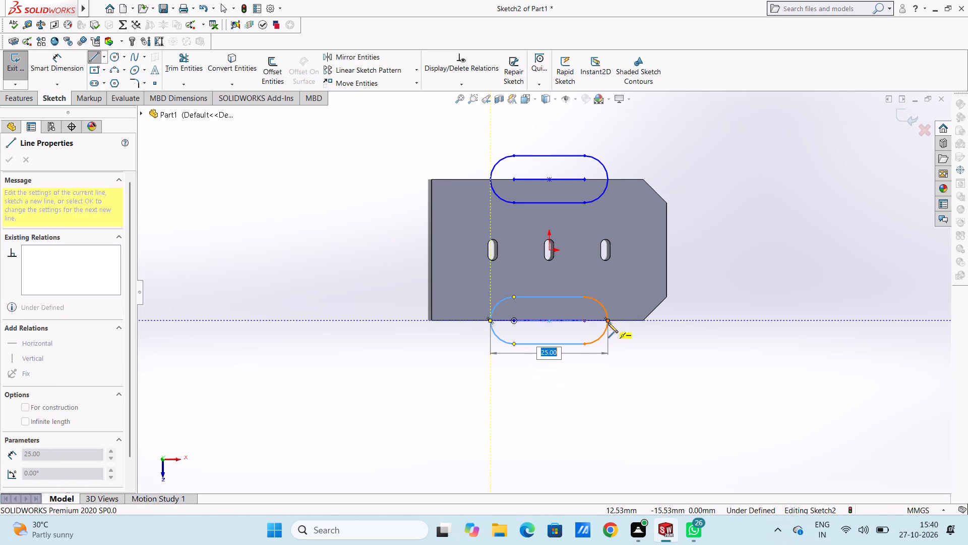
left_click(608, 323)
right_click(743, 147)
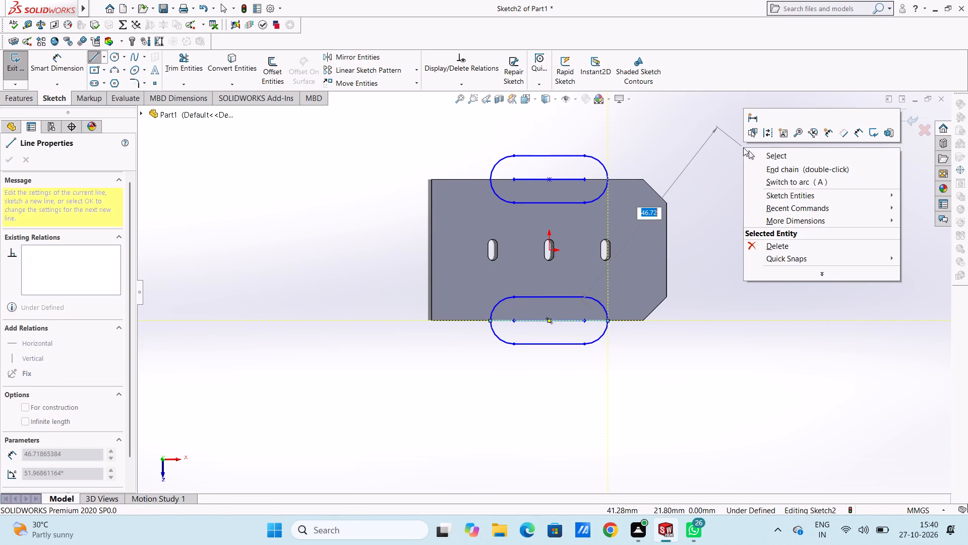
left_click(755, 152)
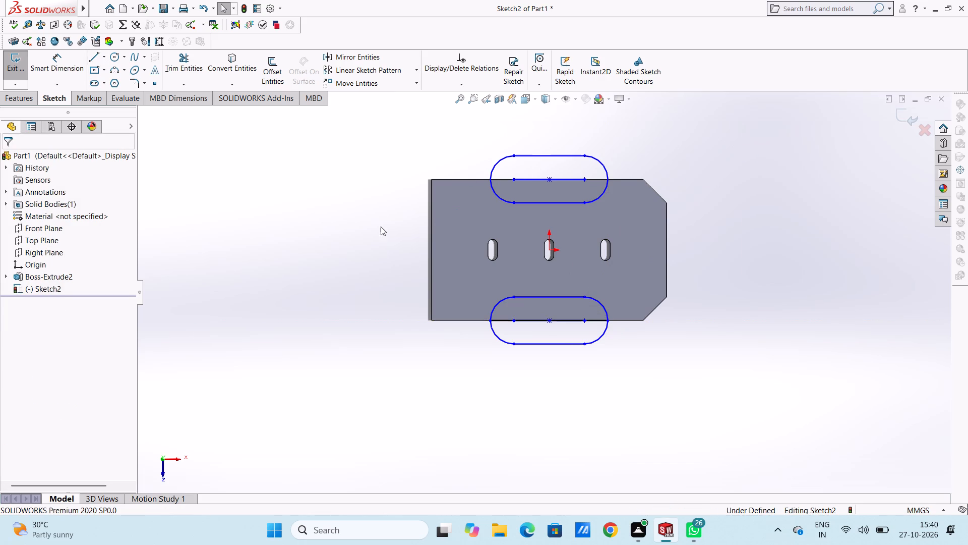
Delete the 15 mm lines between the arc centres in both edge slots, including the upper slot's construction centreline.
left_click(535, 319)
right_click(767, 223)
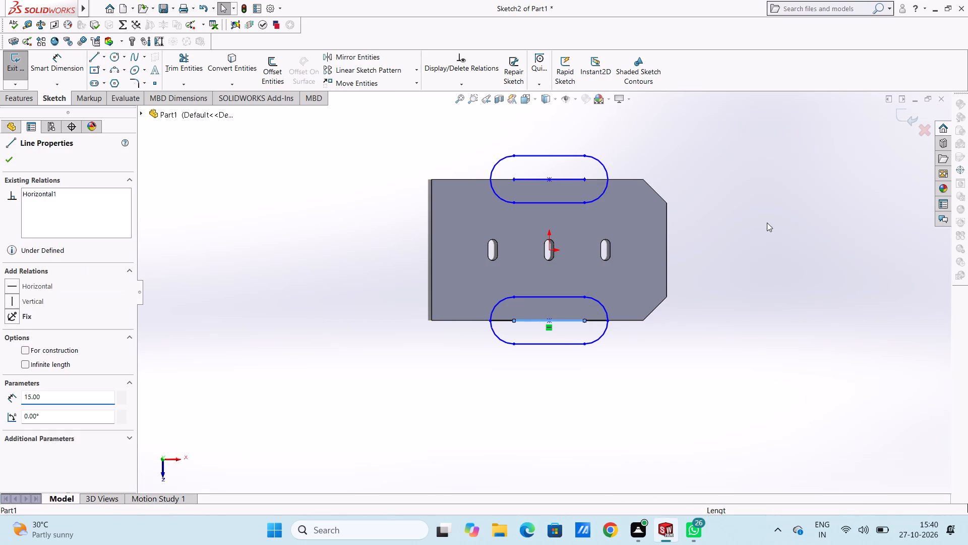
left_click(786, 359)
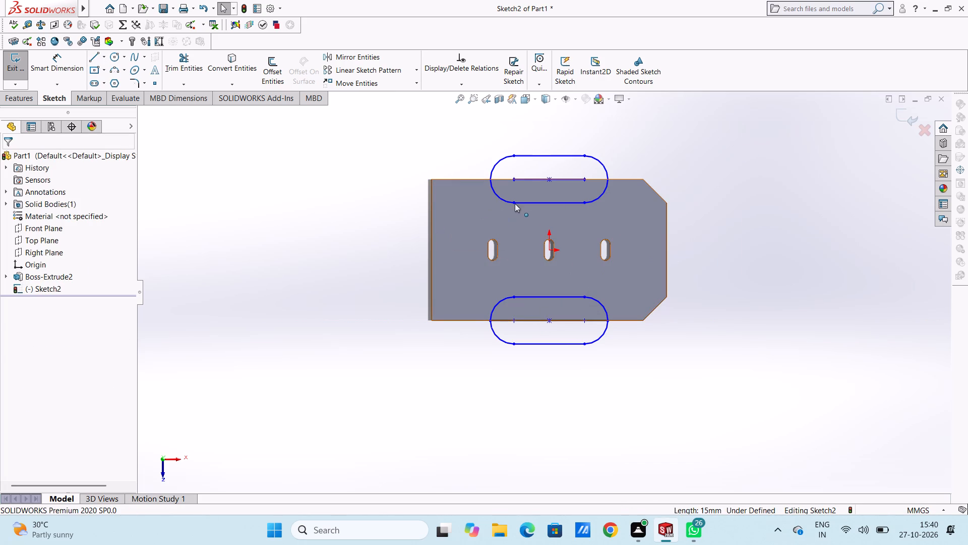
left_click(530, 179)
right_click(785, 144)
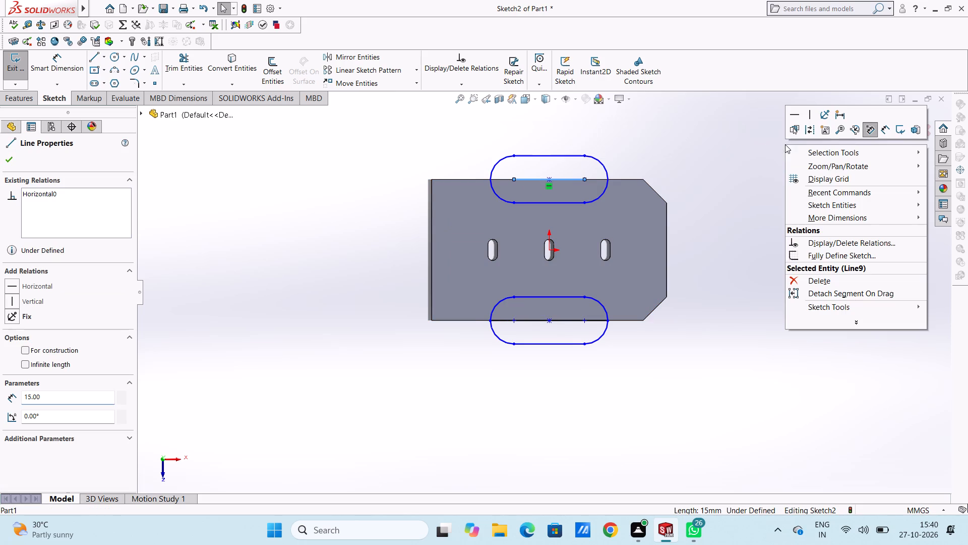
left_click(798, 282)
left_click(756, 265)
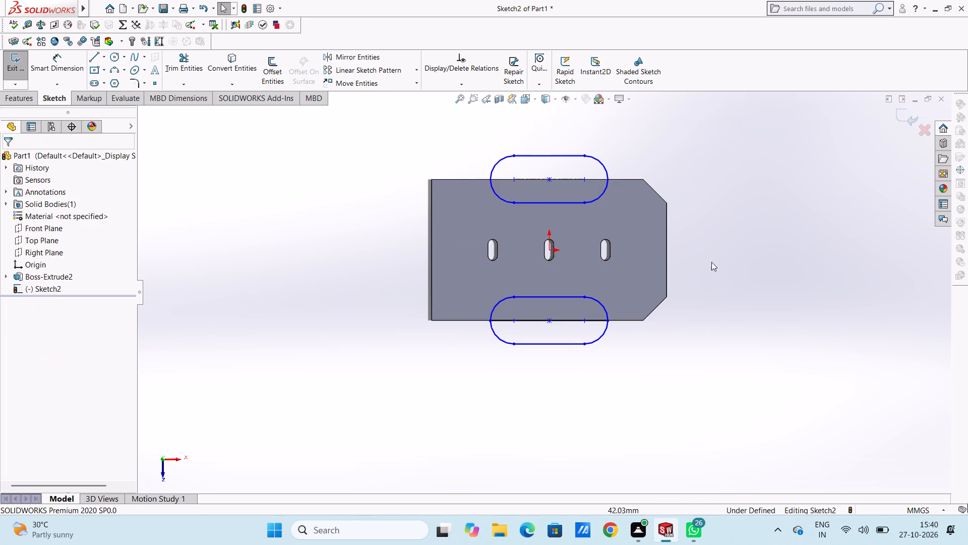
left_click(572, 181)
right_click(801, 229)
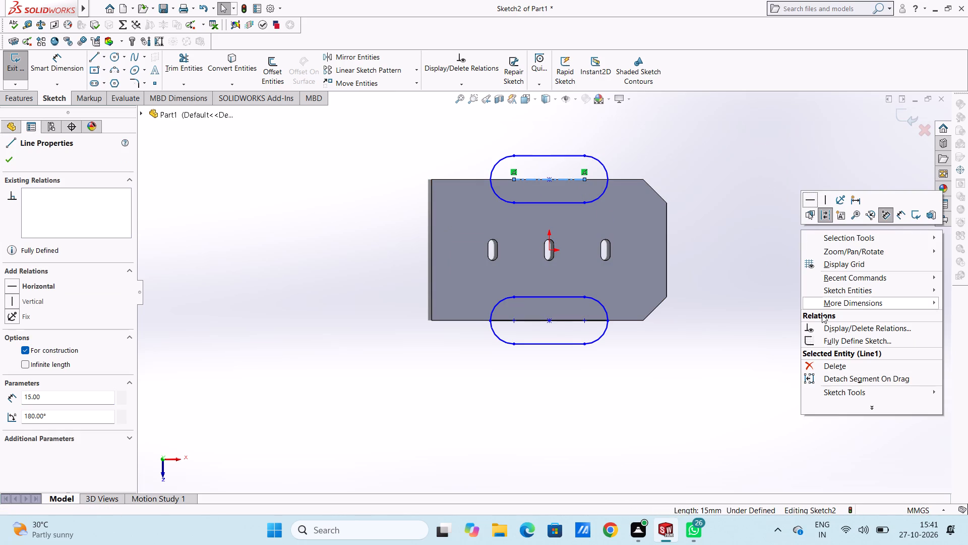
left_click(815, 364)
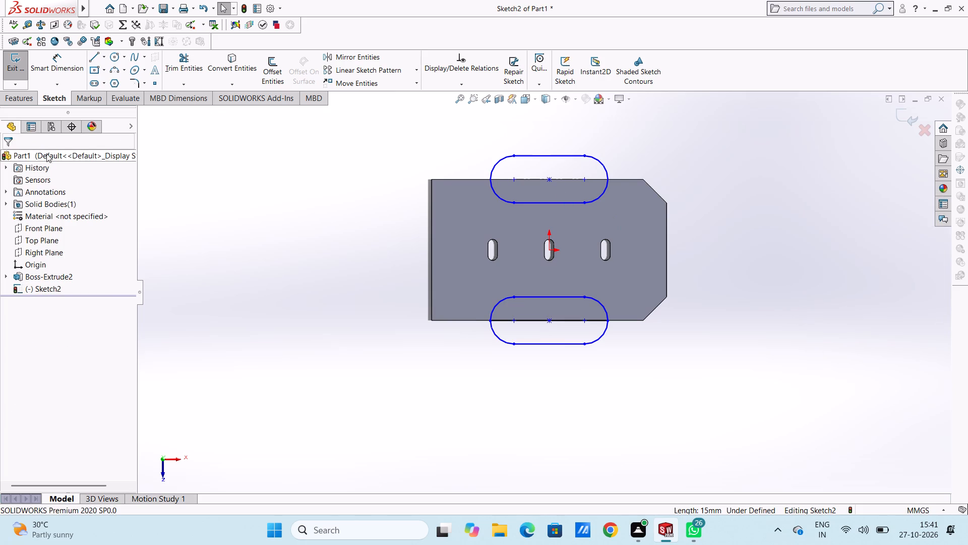
Draw a 25 mm horizontal line along the plate's upper edge, joining the two end arcs of the slot there.
left_click(95, 59)
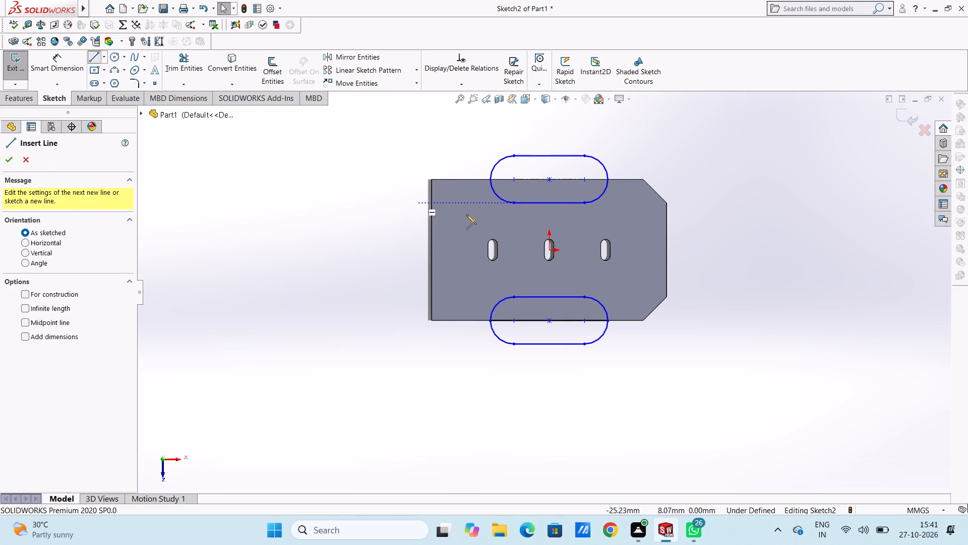
left_click(490, 180)
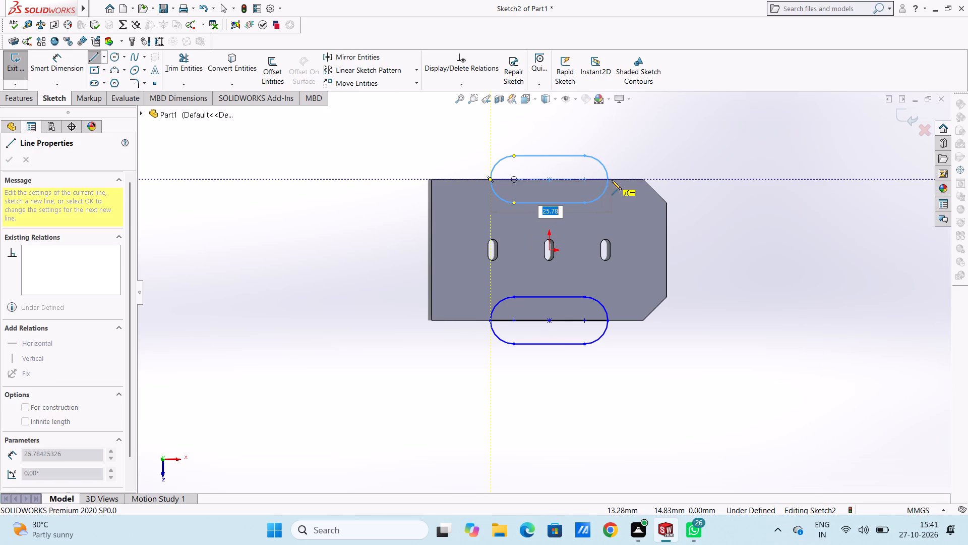
left_click(609, 180)
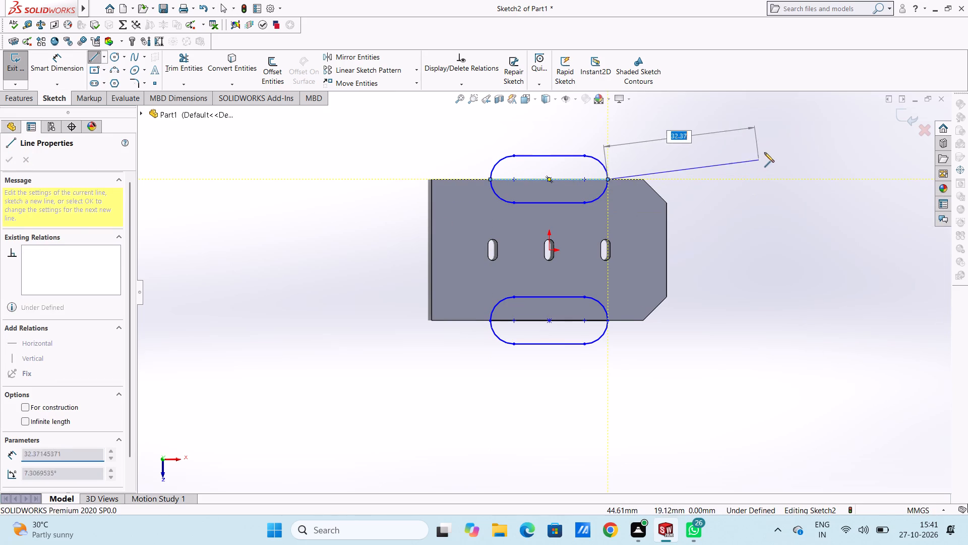
right_click(765, 149)
left_click(782, 157)
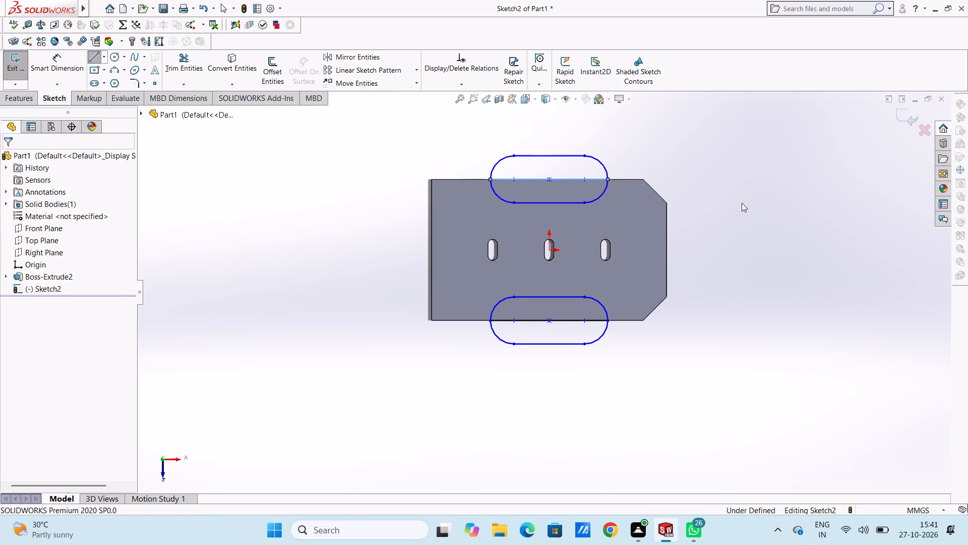
left_click(741, 203)
Trim the upper slot's straight side and arc halves lying outside the plate, accepting loss of the slot entity and its relations.
scroll(625, 178, "down", 1)
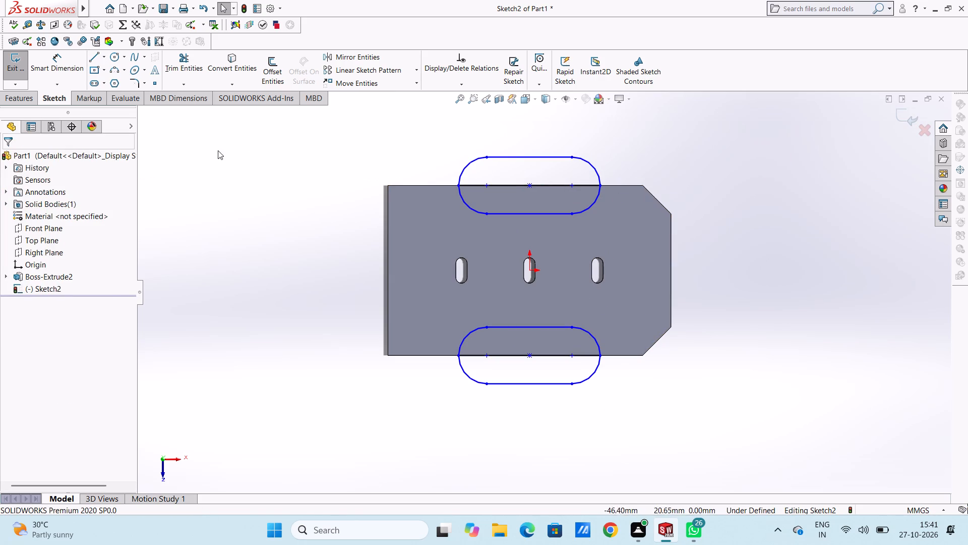
left_click(171, 61)
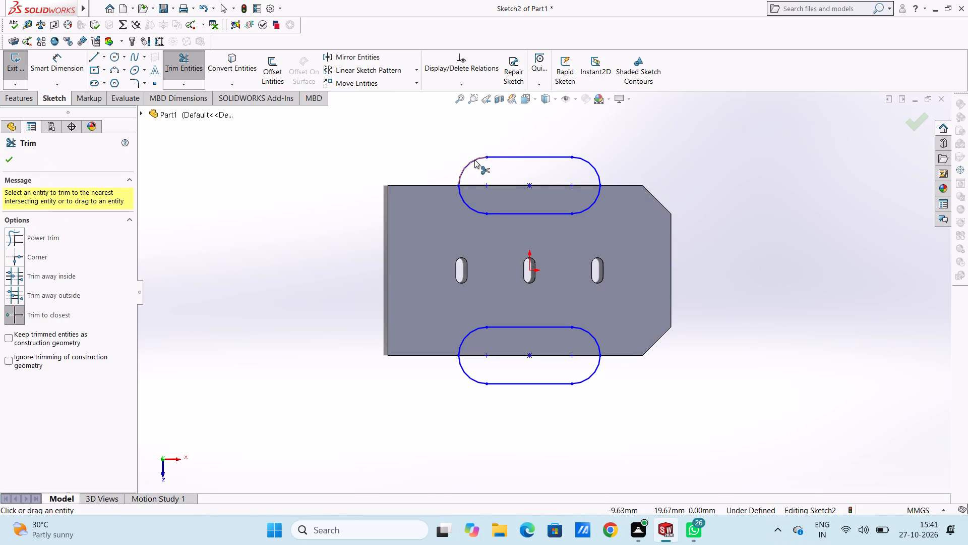
left_click(474, 159)
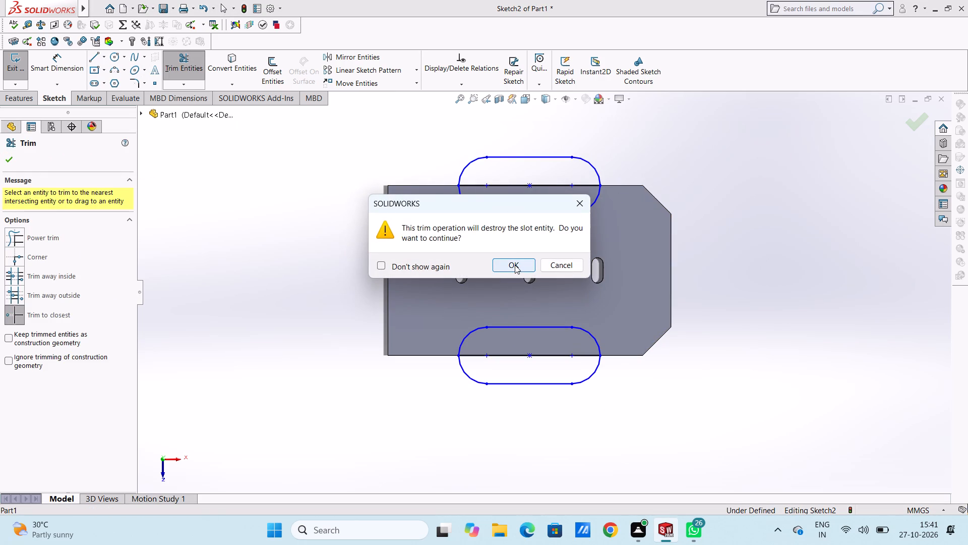
left_click(515, 265)
left_click(519, 275)
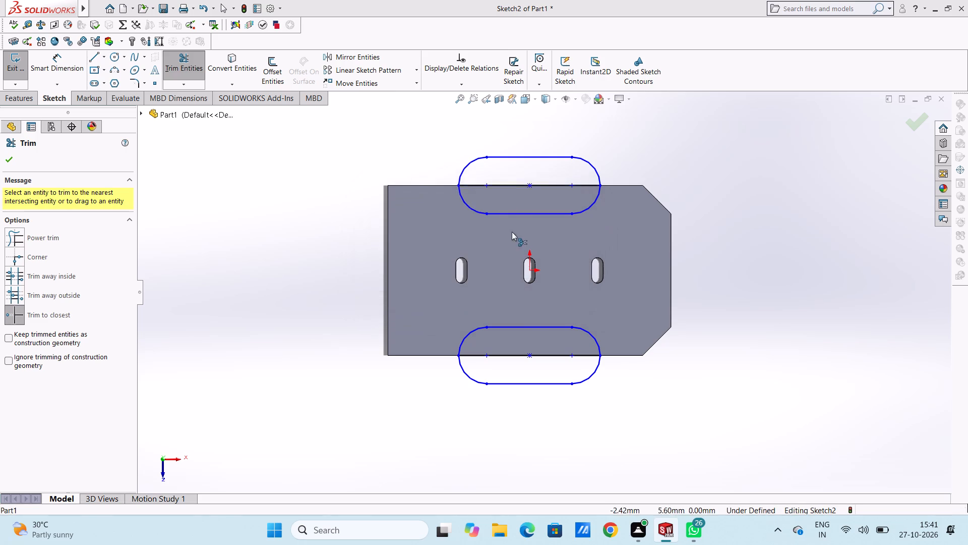
left_click(501, 160)
left_click(590, 166)
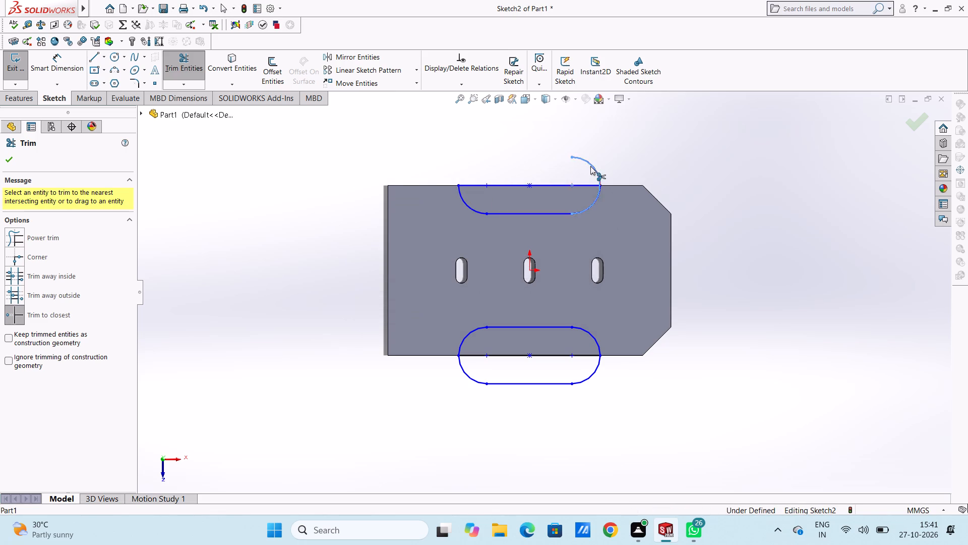
left_click(509, 277)
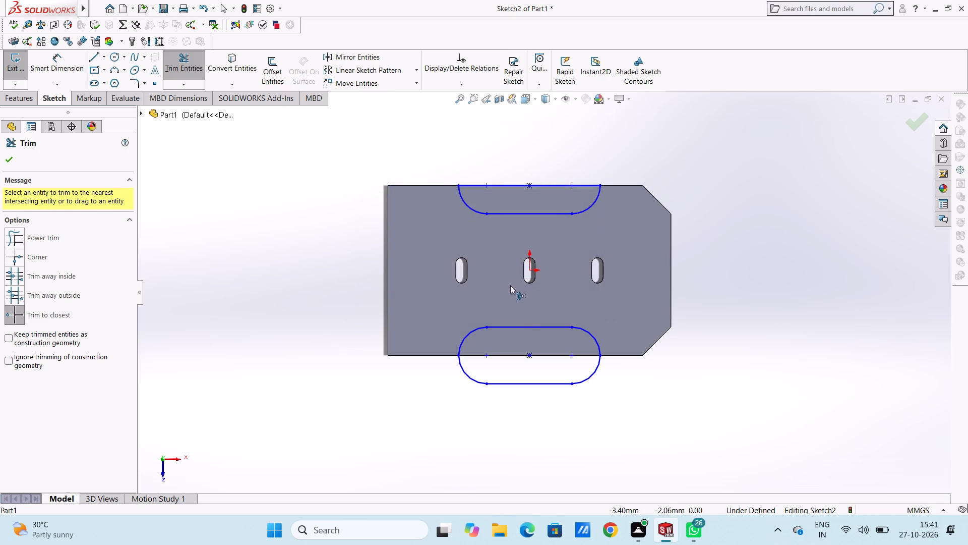
Trim the lower slot's straight side and arc halves lying outside the plate, accepting loss of the slot entity and its relations.
left_click(474, 381)
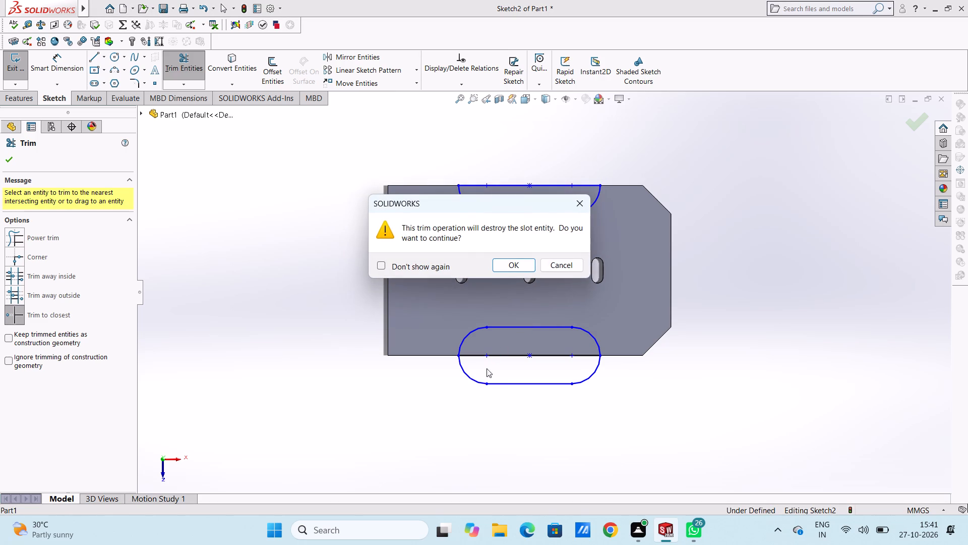
left_click(513, 265)
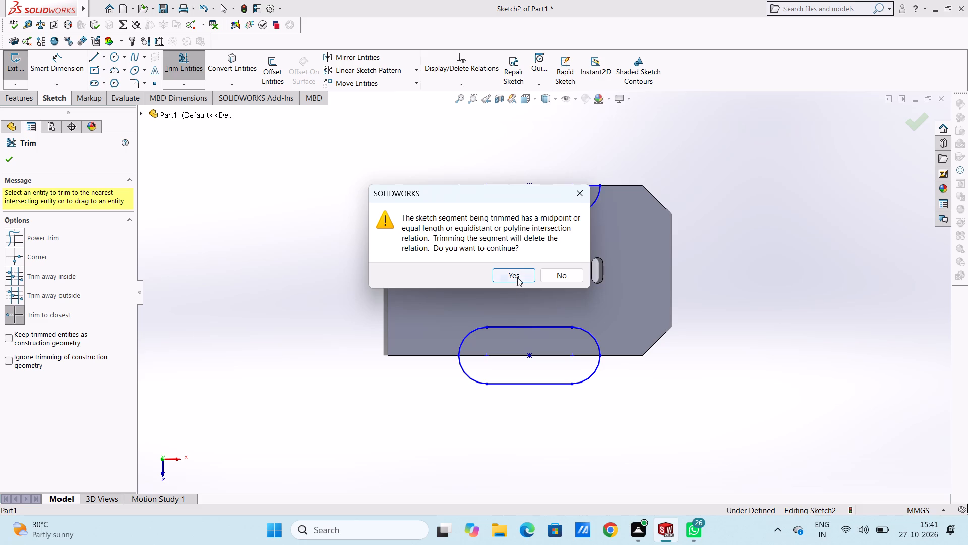
left_click(517, 277)
left_click(511, 382)
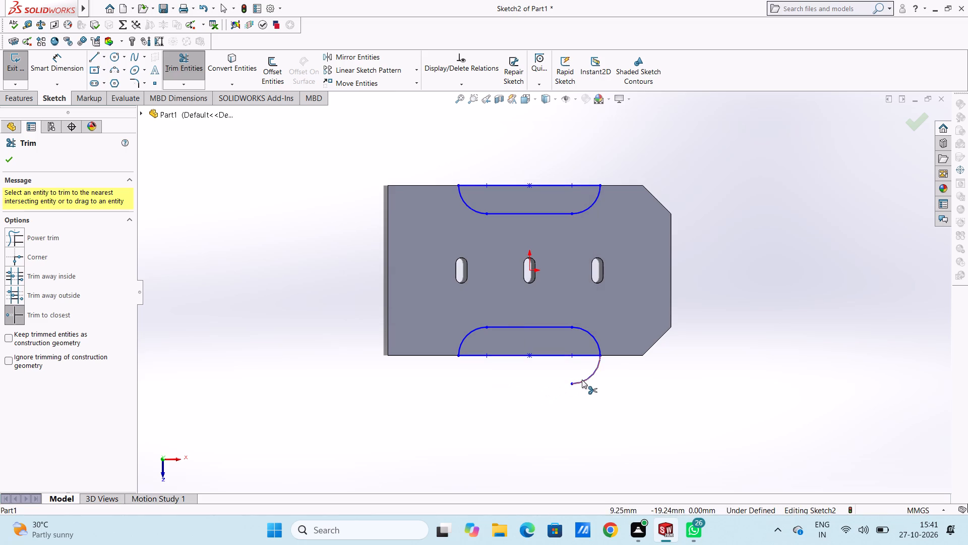
left_click(582, 379)
left_click(514, 275)
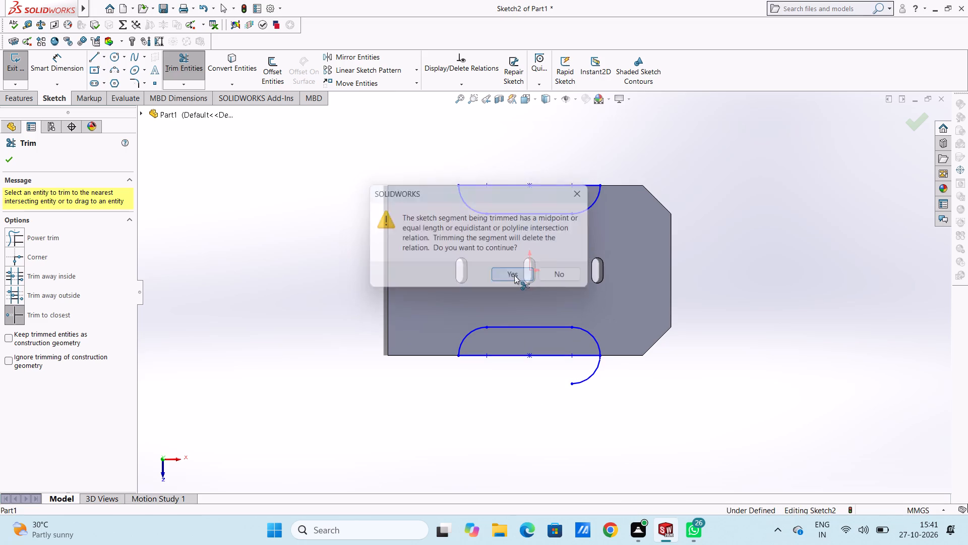
left_click(8, 159)
Dimension the lengths of the two half-slot lines lying on the plate's lower and upper edges.
left_click(71, 62)
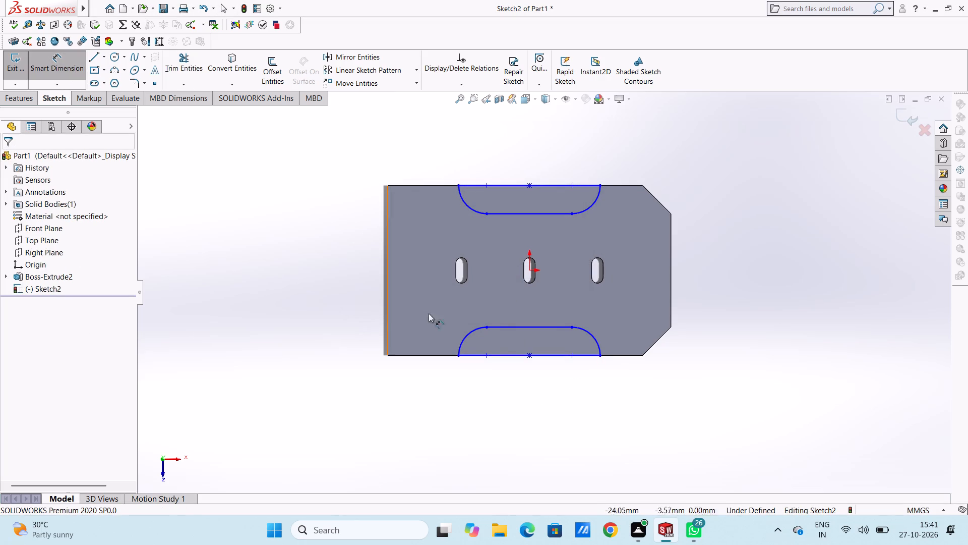
left_click(480, 358)
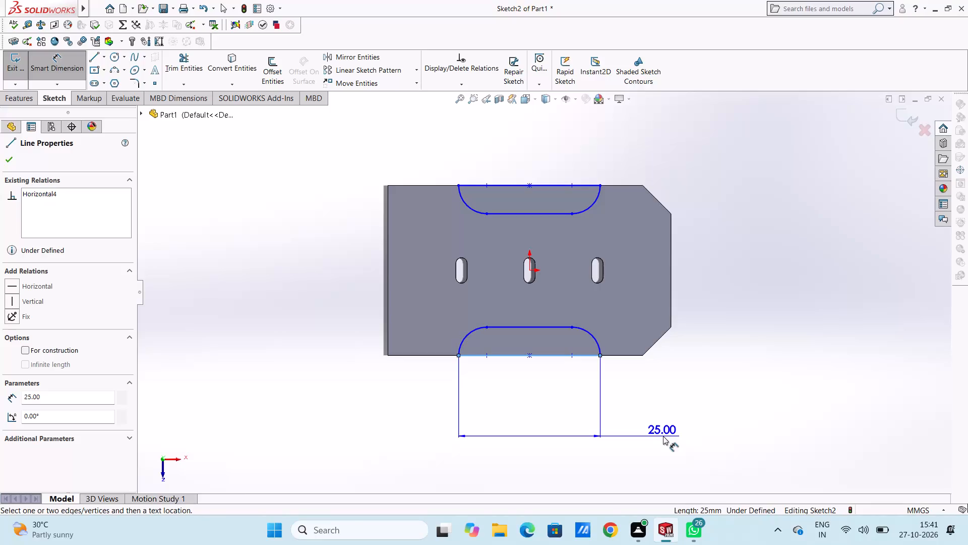
left_click(693, 429)
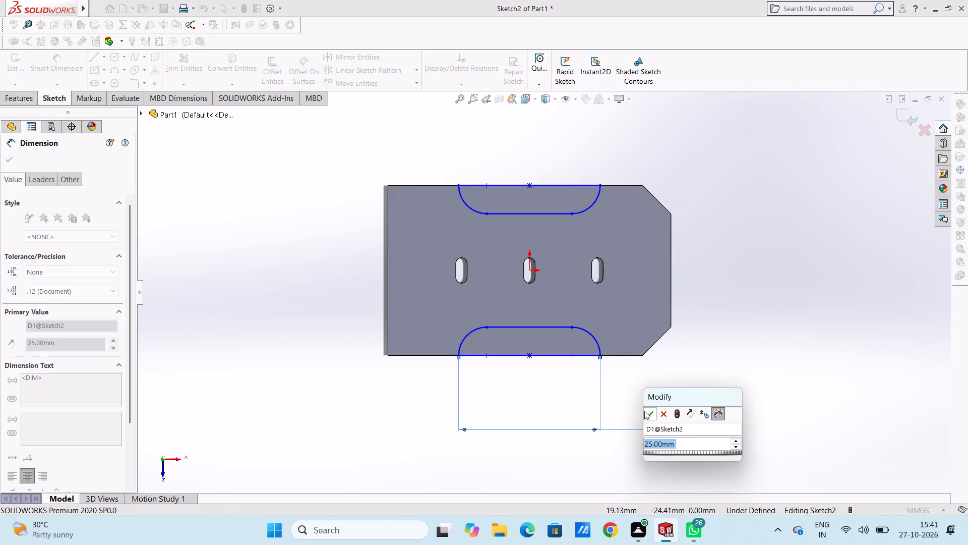
left_click(646, 412)
left_click(573, 403)
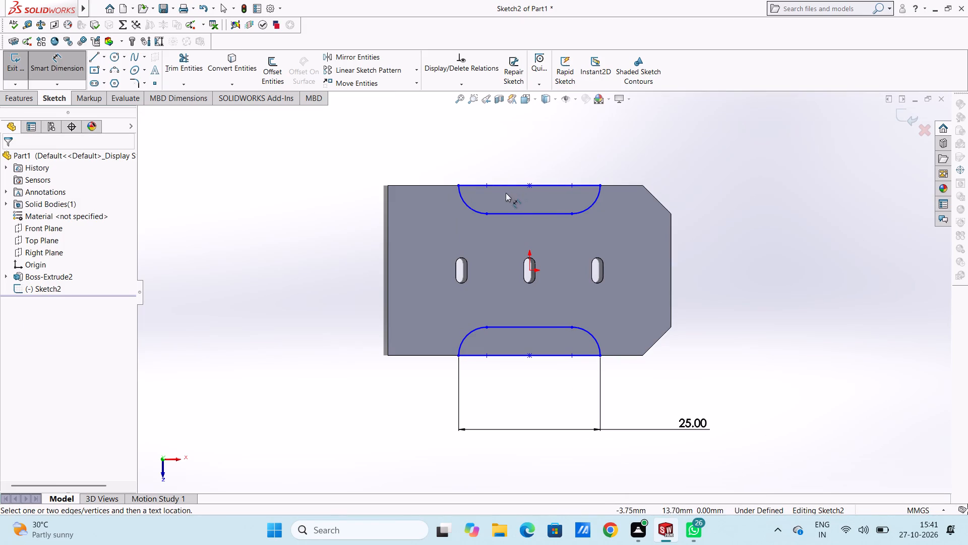
left_click(503, 188)
left_click(369, 145)
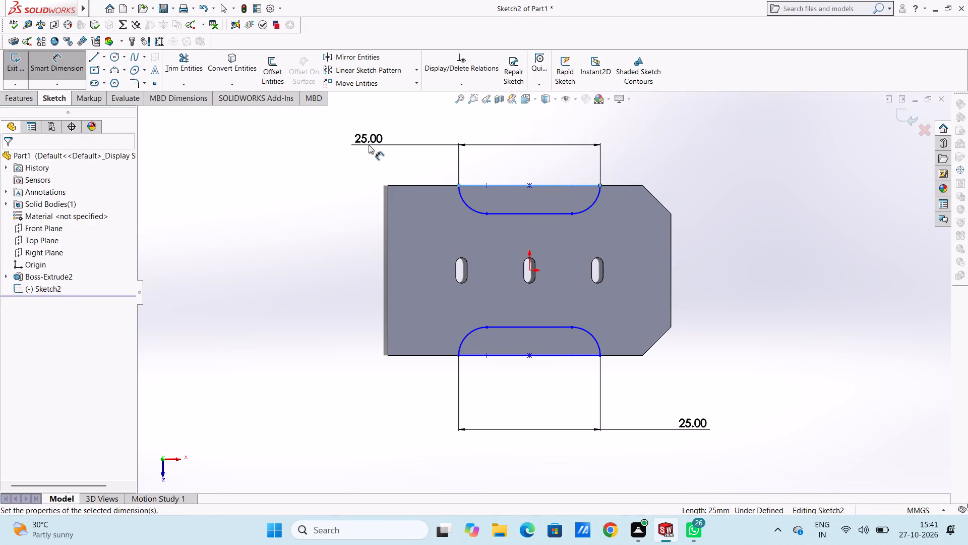
left_click(330, 131)
left_click(323, 144)
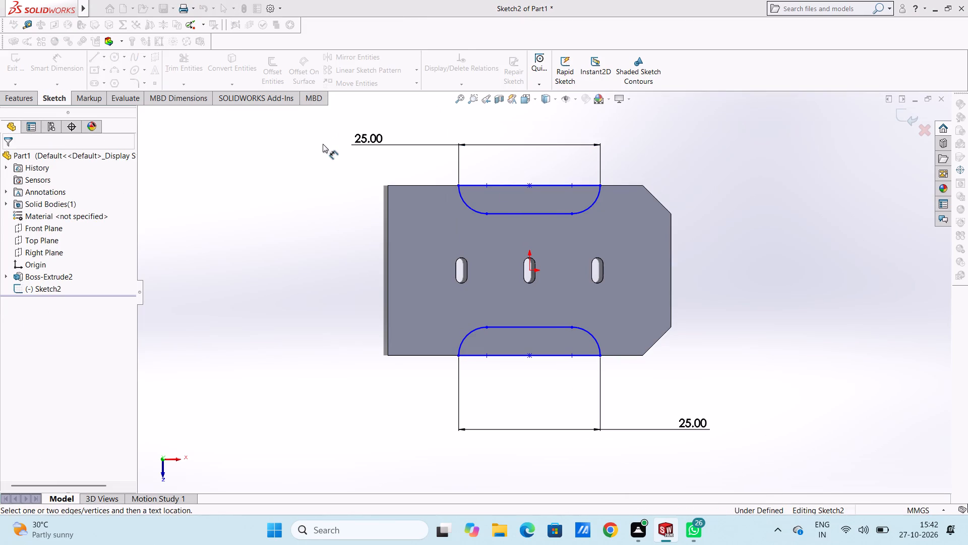
Dimension the horizontal distance from the origin to the left end of the upper half-slot's edge line.
left_click(530, 271)
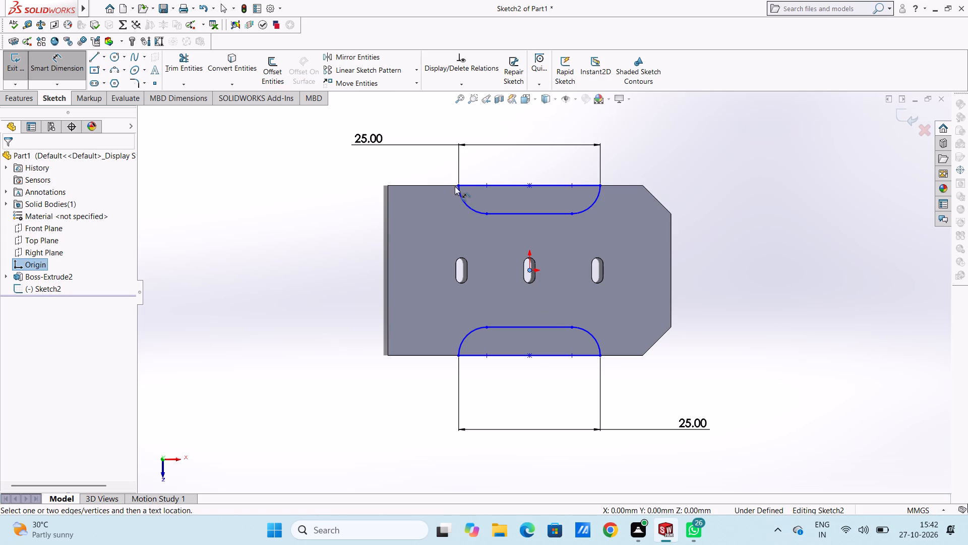
left_click(456, 186)
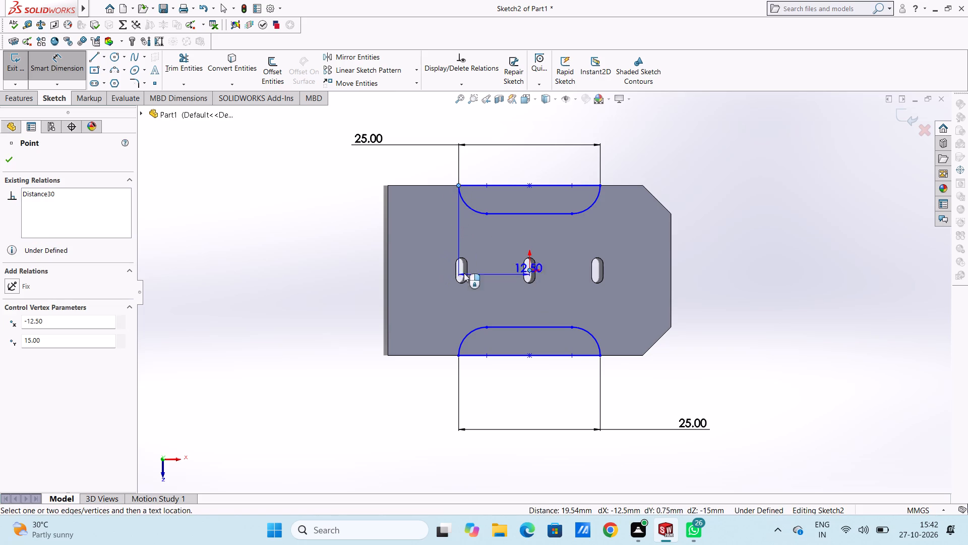
left_click(469, 304)
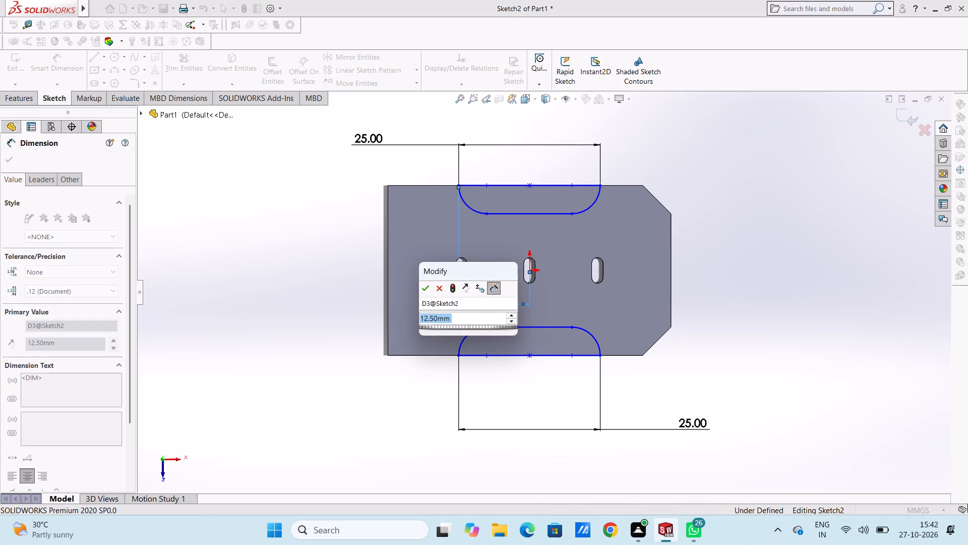
left_click(422, 289)
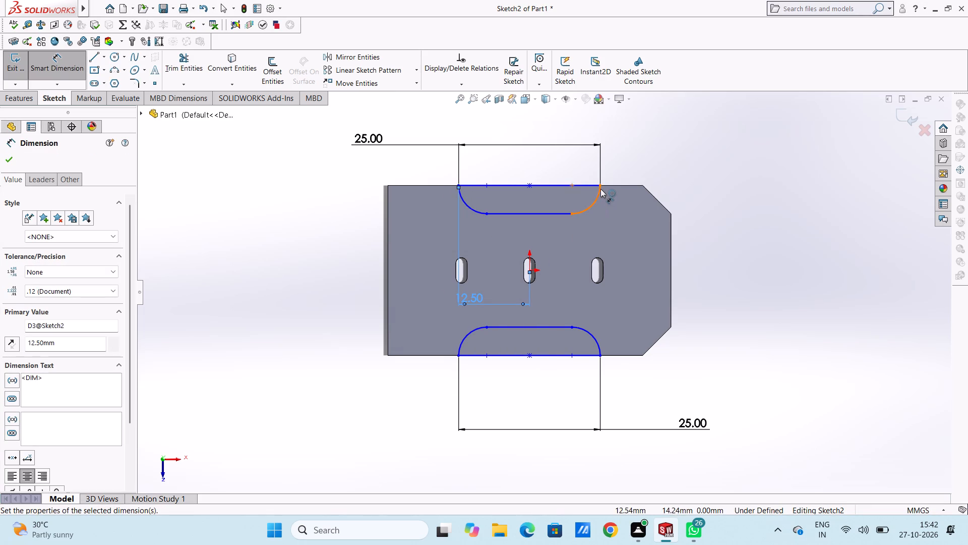
left_click(714, 159)
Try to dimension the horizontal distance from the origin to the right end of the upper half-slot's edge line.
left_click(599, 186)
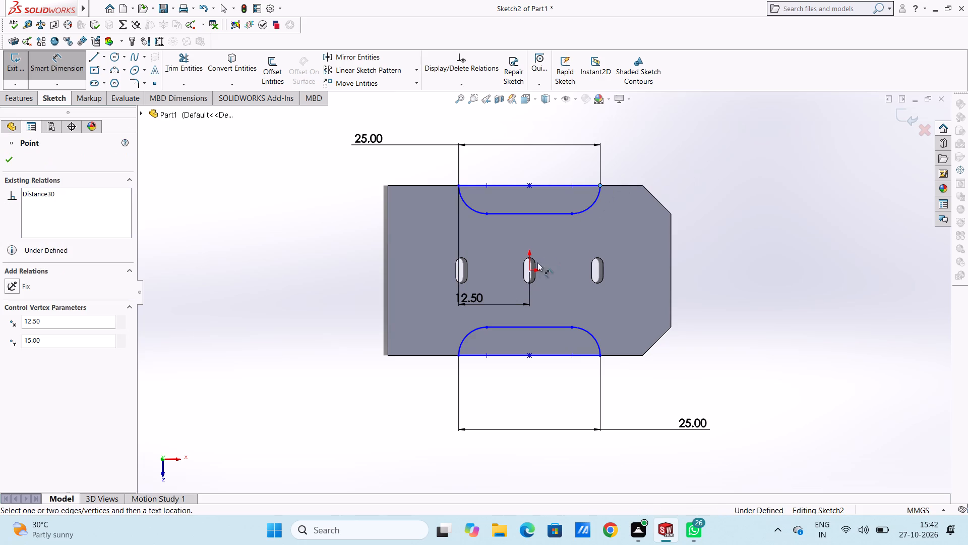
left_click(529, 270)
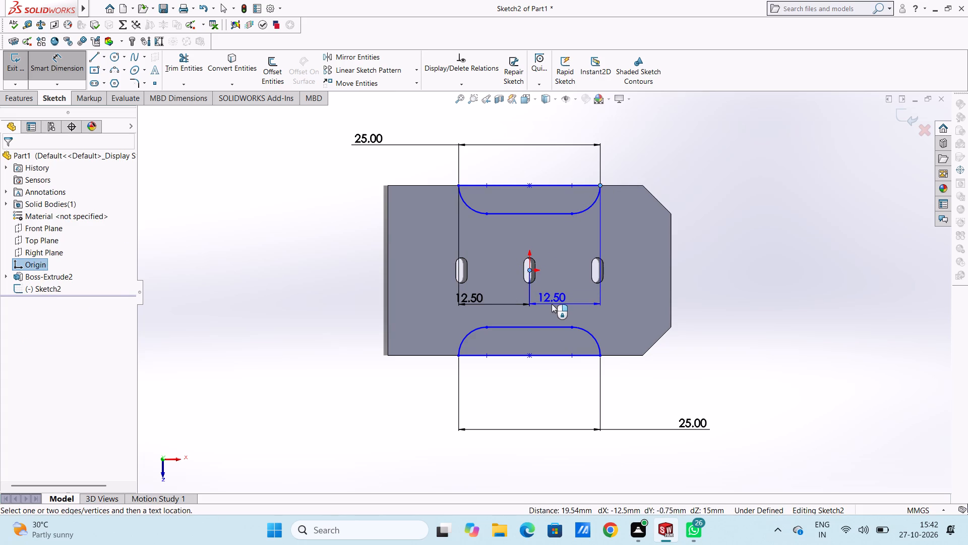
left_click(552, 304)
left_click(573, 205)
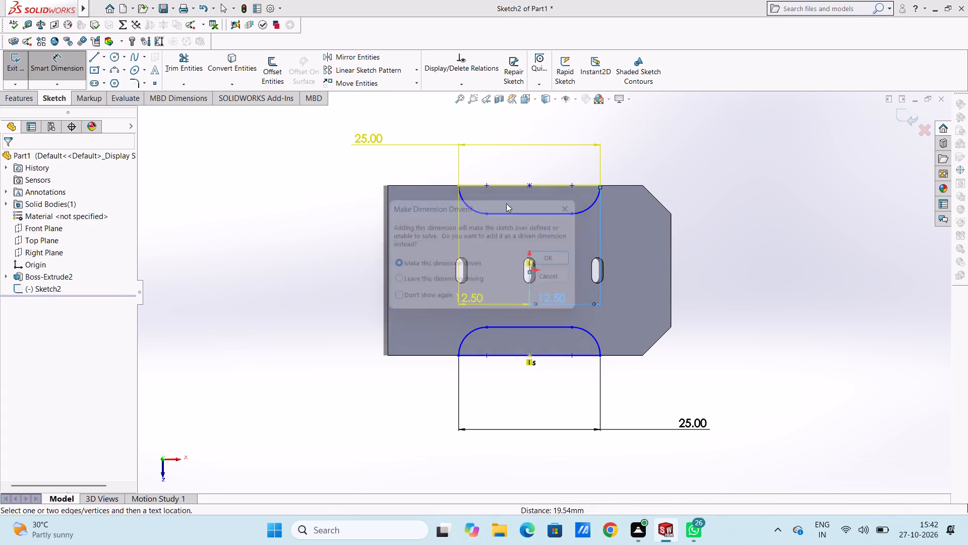
Dimension the horizontal distance between the upper half-slot's left arc centre and the left end of its edge line.
left_click(484, 188)
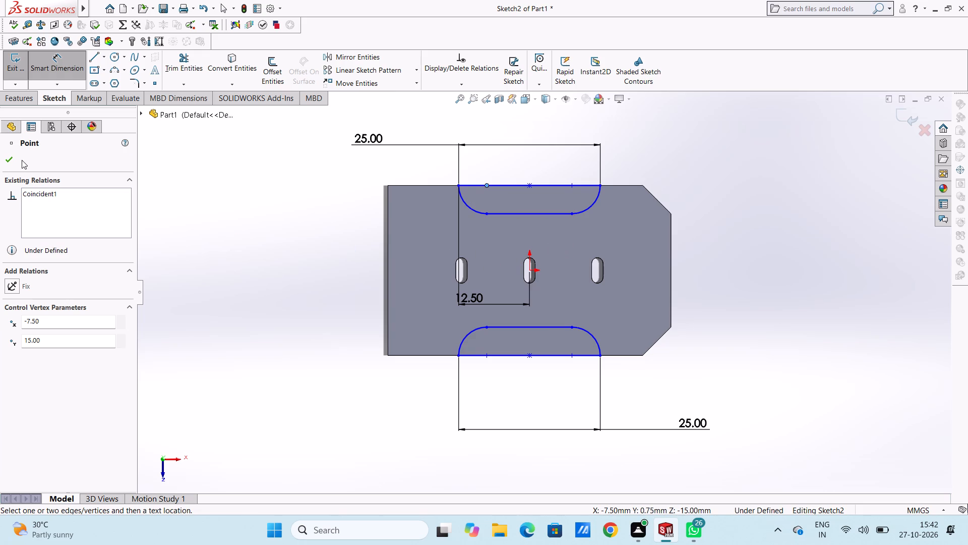
left_click(5, 160)
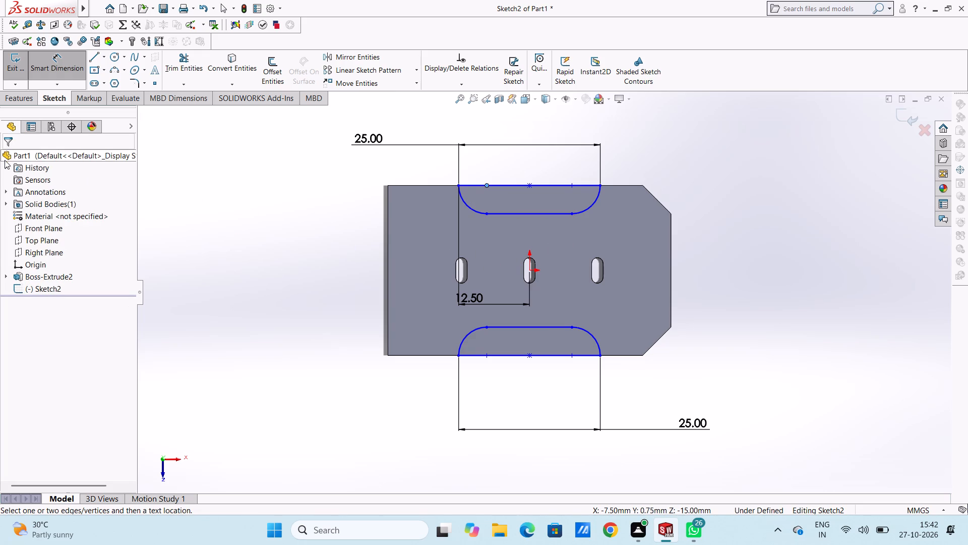
left_click(222, 193)
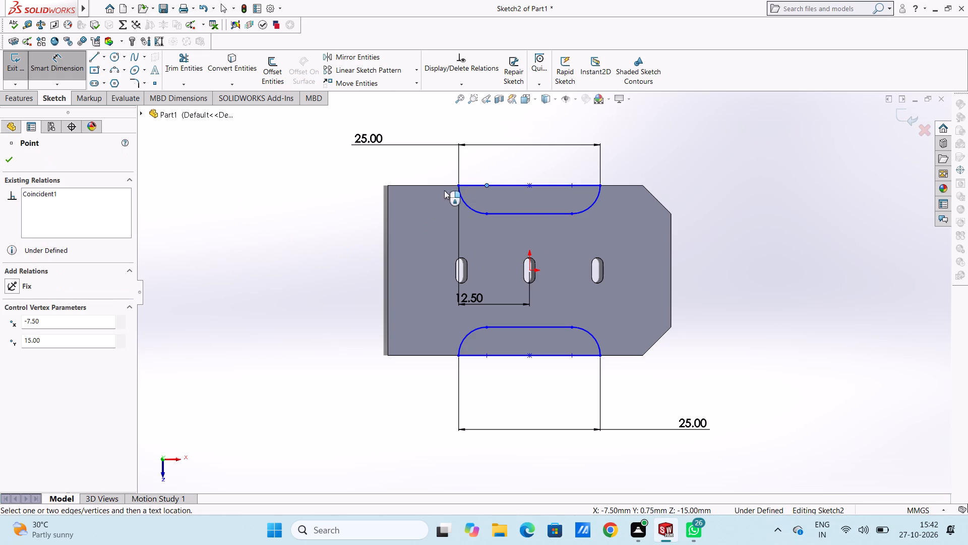
left_click(456, 188)
left_click(281, 261)
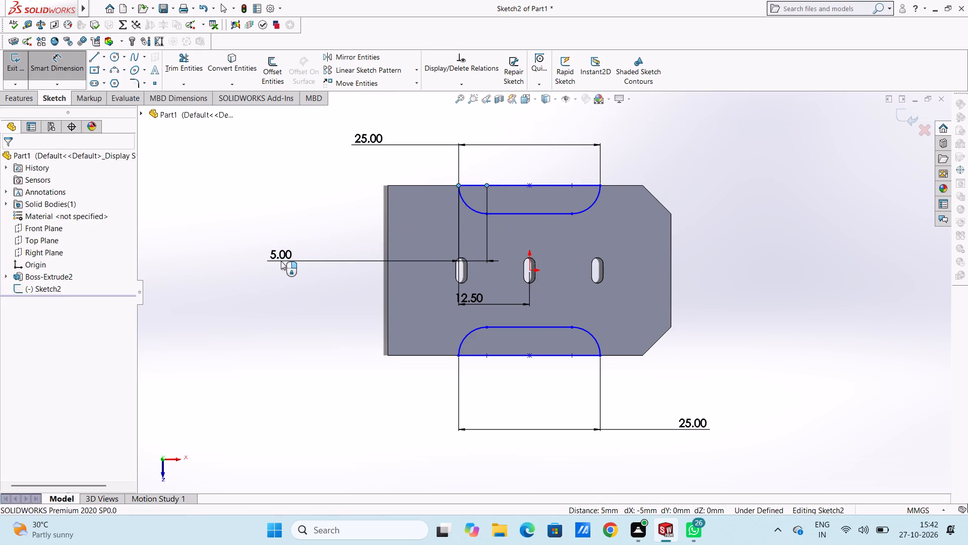
right_click(318, 181)
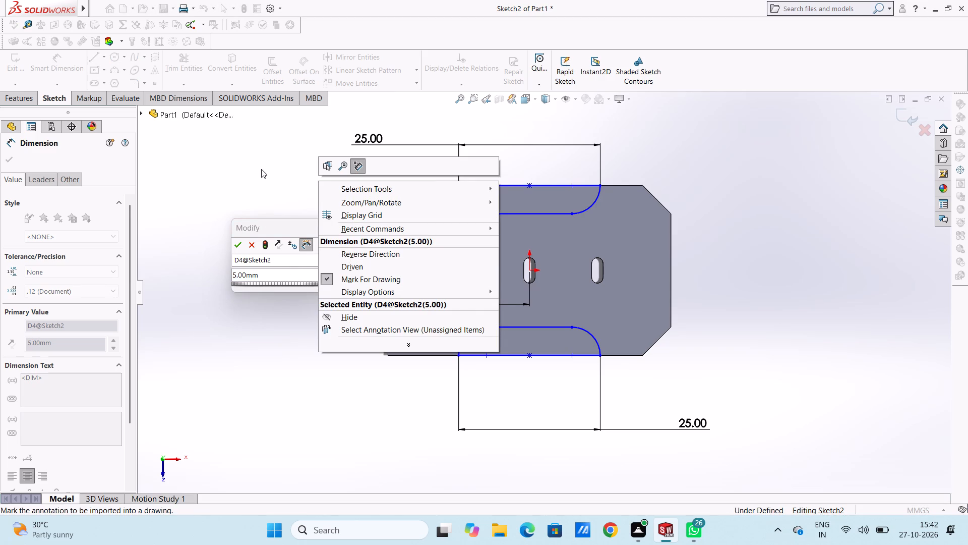
key("Escape")
key("Escape")
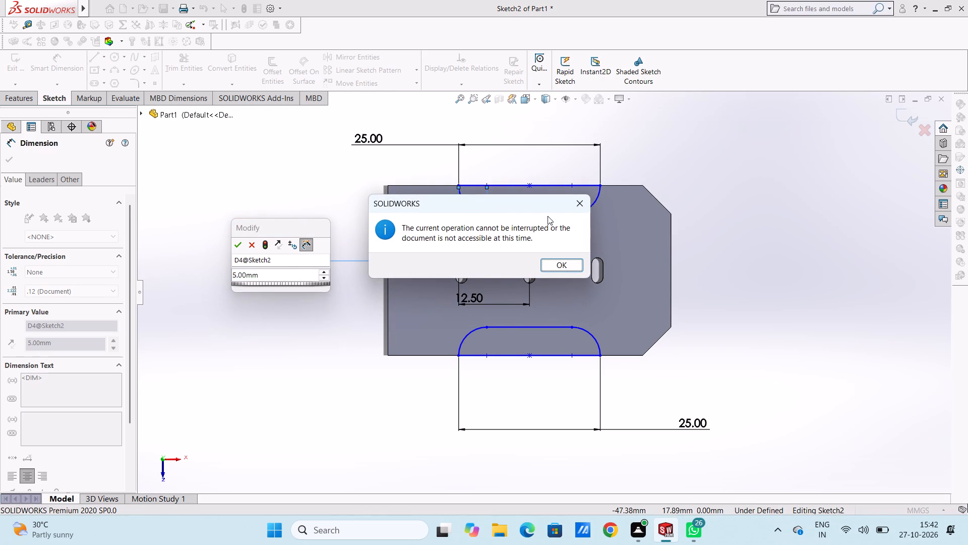
left_click(586, 201)
left_click(343, 183)
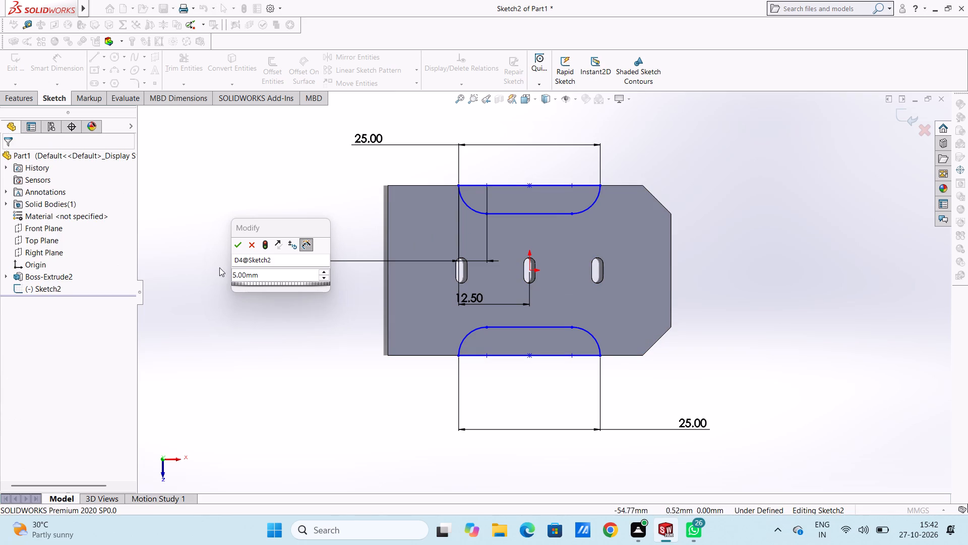
left_click(237, 247)
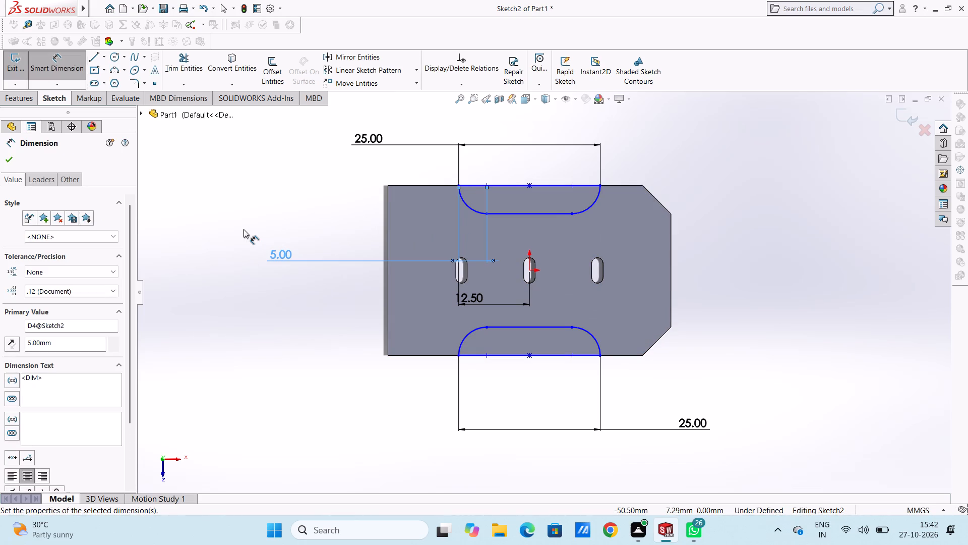
Delete the horizontal dimension between the upper half-slot's left arc centre and the left end of its edge line.
key("Delete")
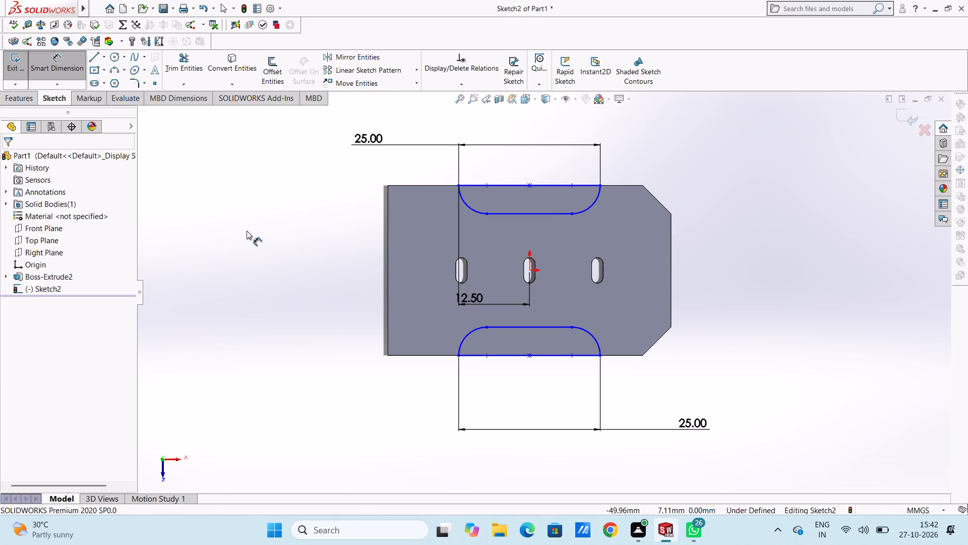
Dimension the vertical distances from the origin to the upper half-slot's edge line and to its inner horizontal line.
left_click(530, 269)
left_click(517, 184)
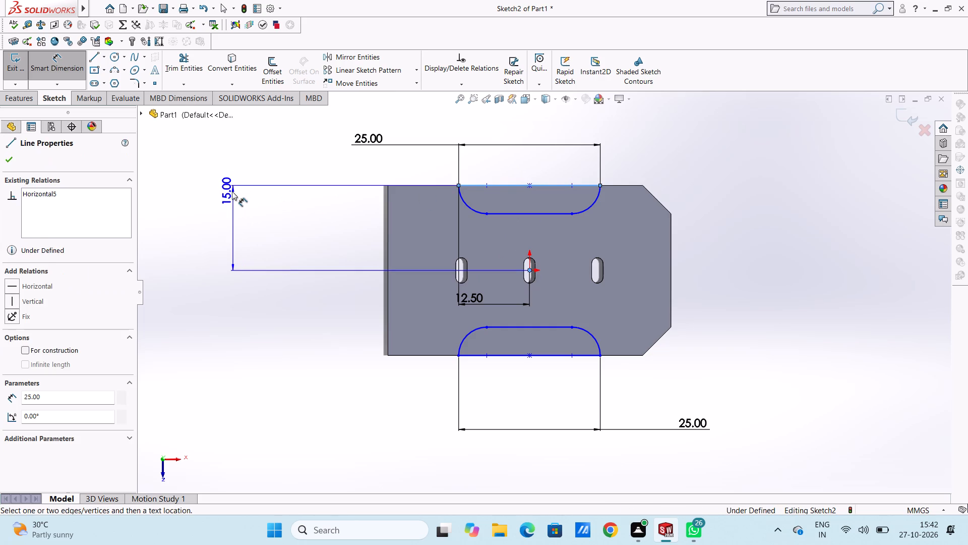
left_click(232, 191)
double_click(187, 178)
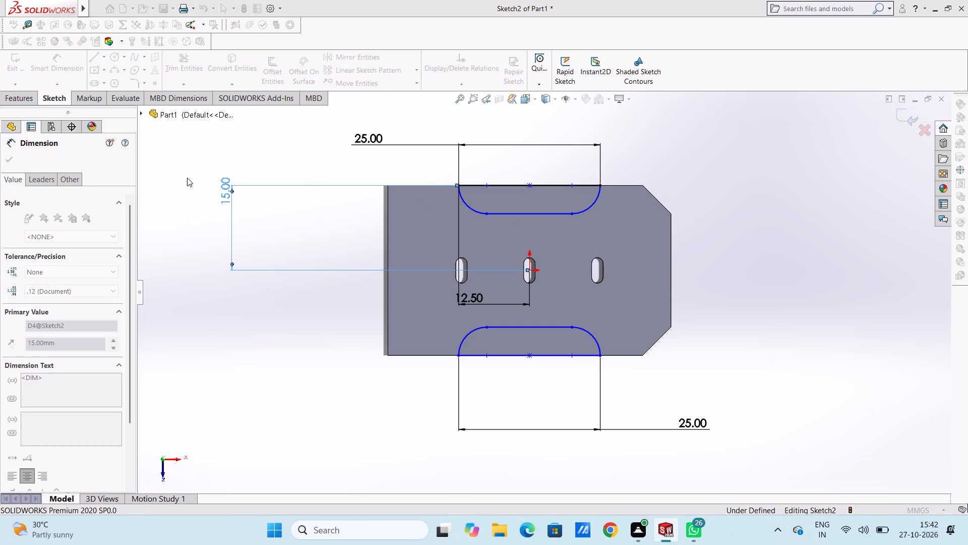
left_click(529, 272)
left_click(552, 215)
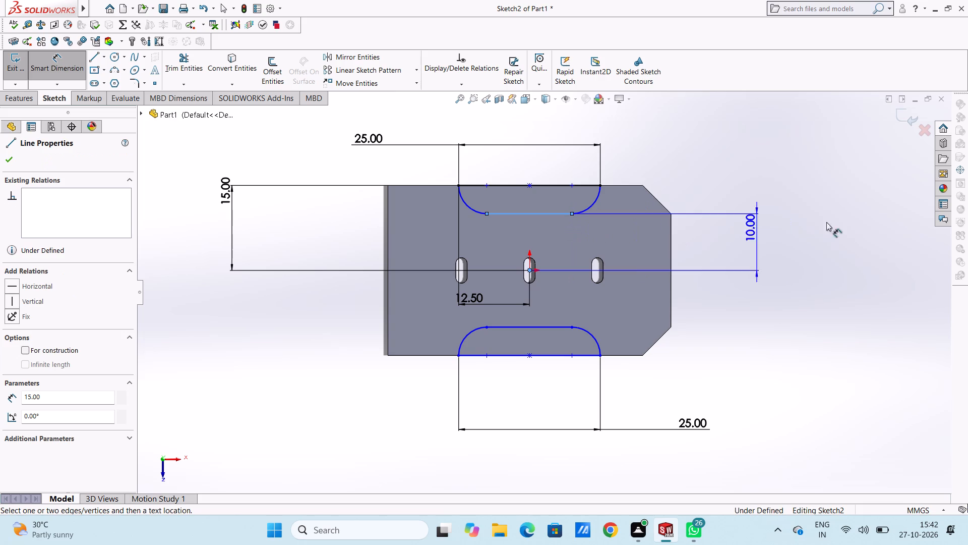
left_click(850, 219)
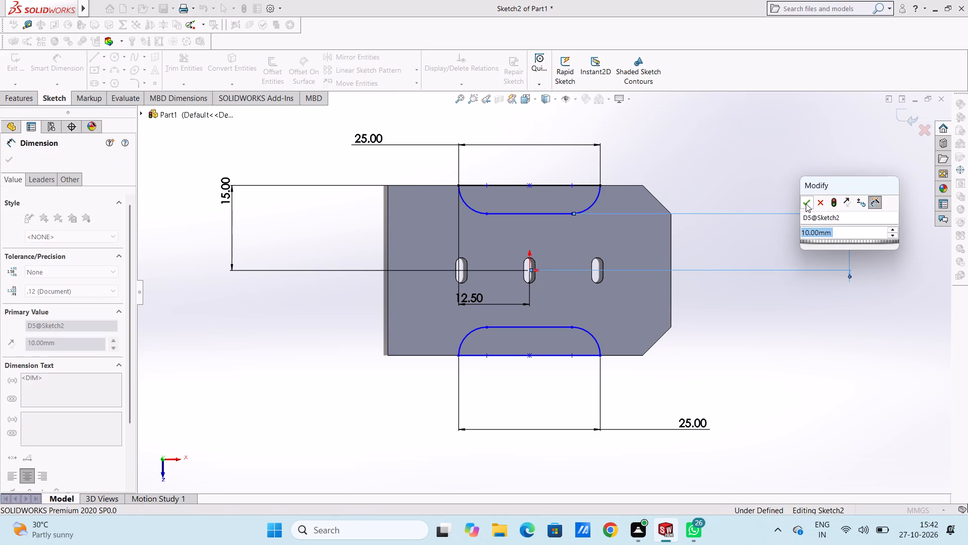
left_click(806, 202)
left_click(751, 196)
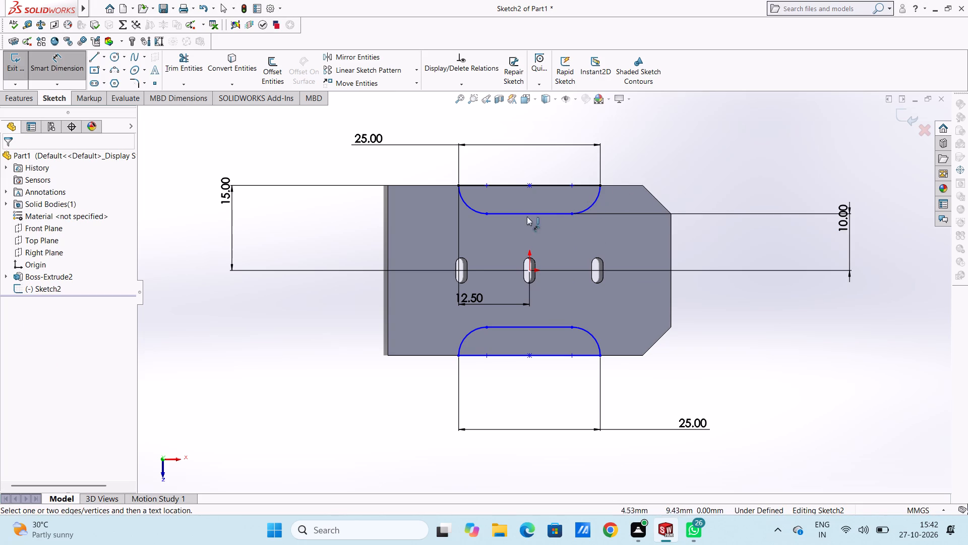
Dimension the radii of the upper half-slot's left and right arcs.
left_click(469, 209)
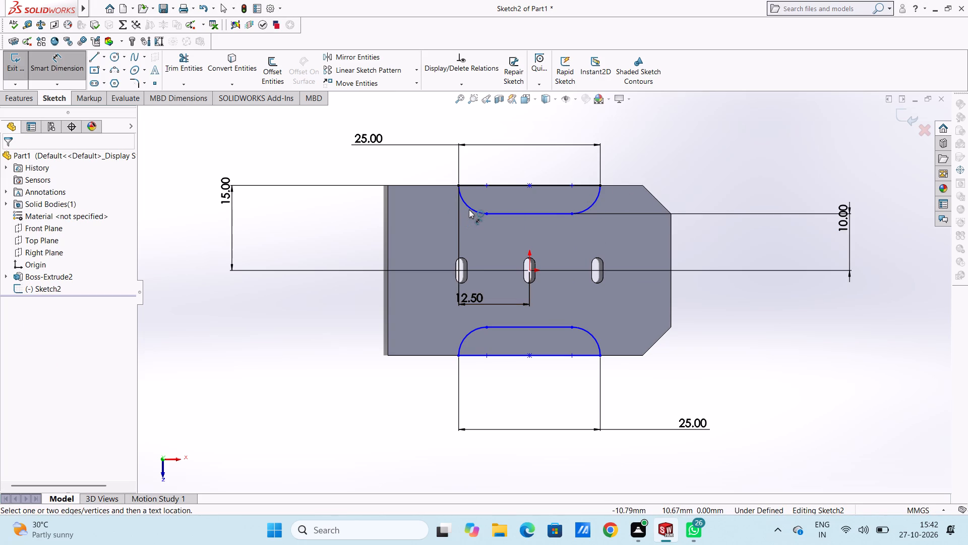
left_click(305, 254)
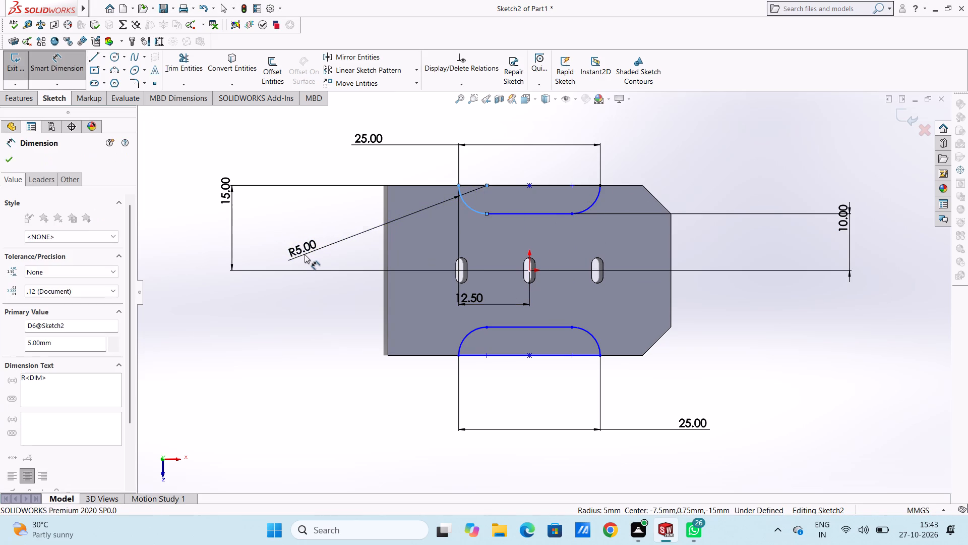
left_click(261, 239)
left_click(262, 229)
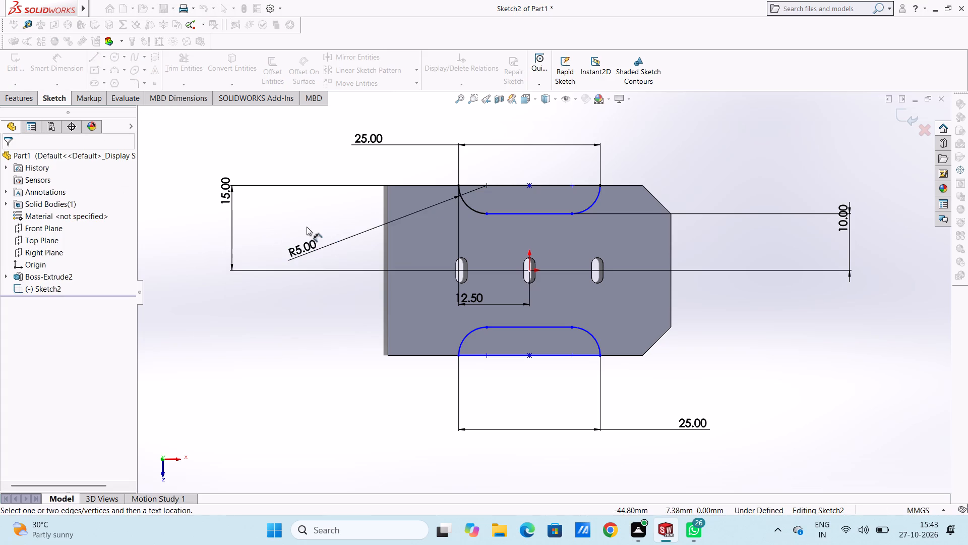
left_click(596, 203)
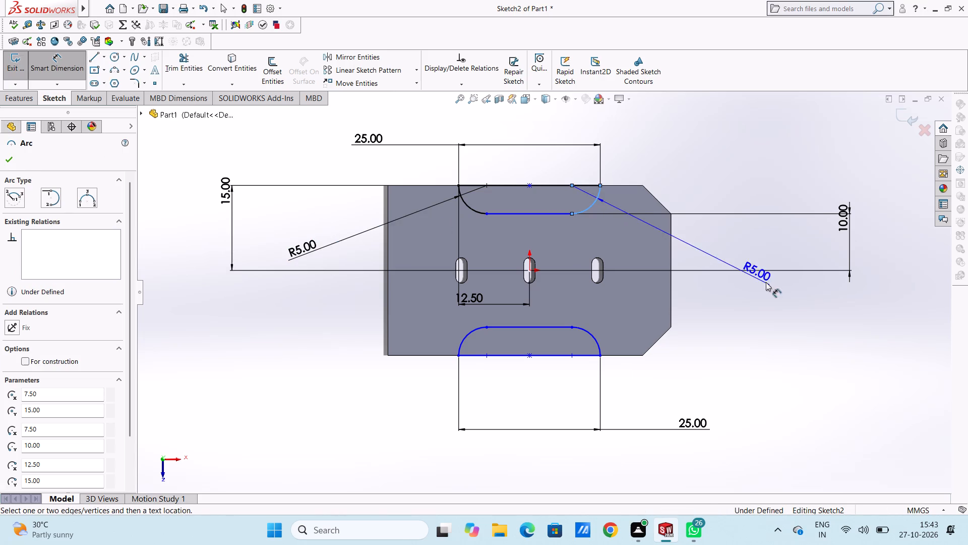
left_click(799, 319)
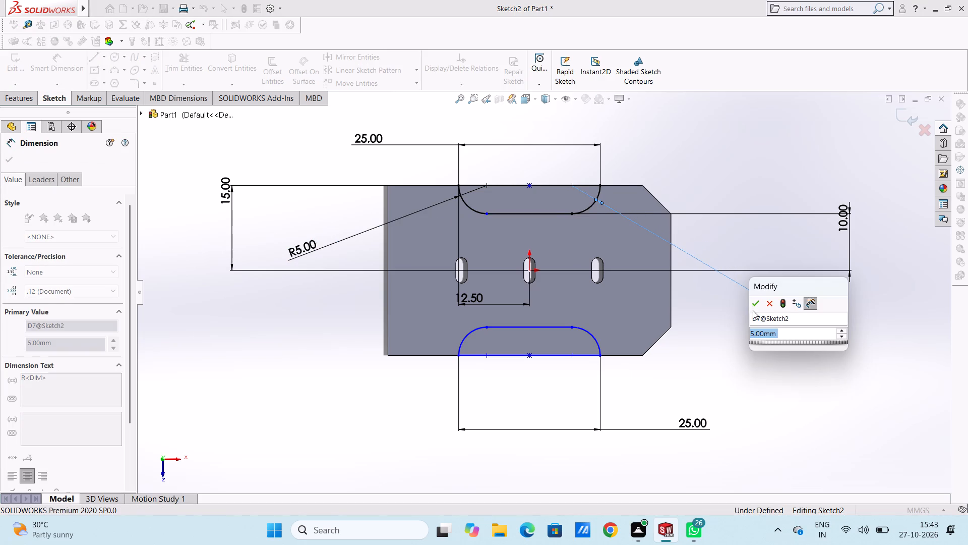
left_click(753, 307)
left_click(750, 309)
Dimension the radius of the lower half-slot's left arc.
scroll(620, 387, "down", 2)
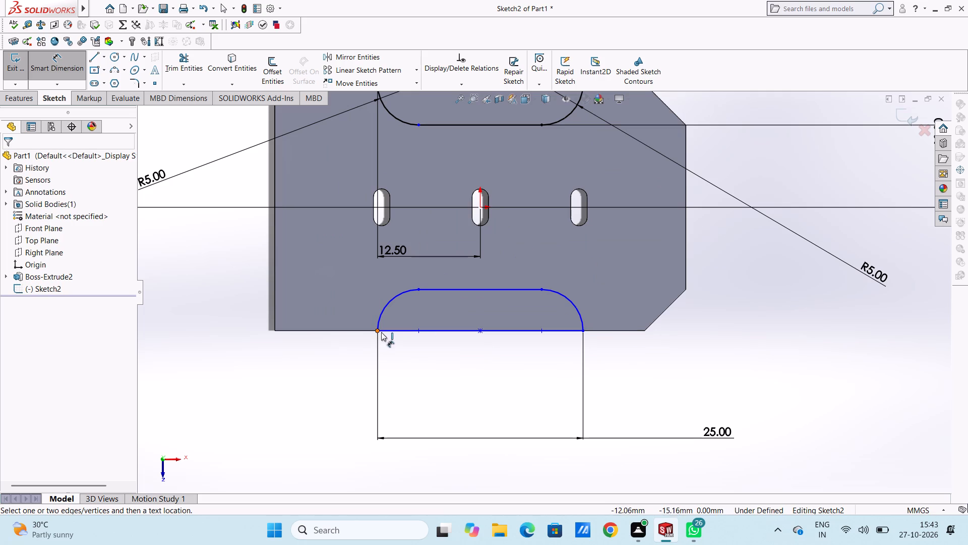
left_click(378, 319)
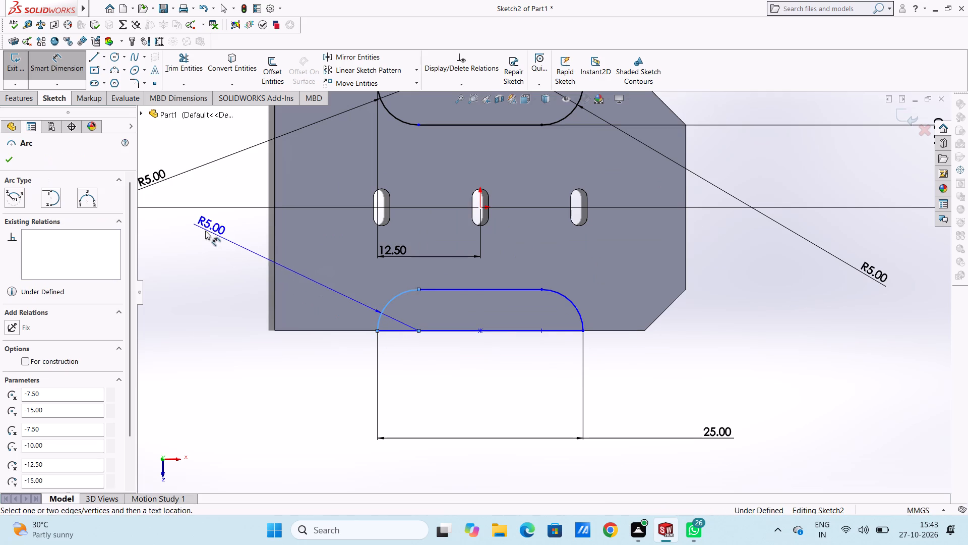
scroll(205, 231, "up", 3)
left_click(279, 205)
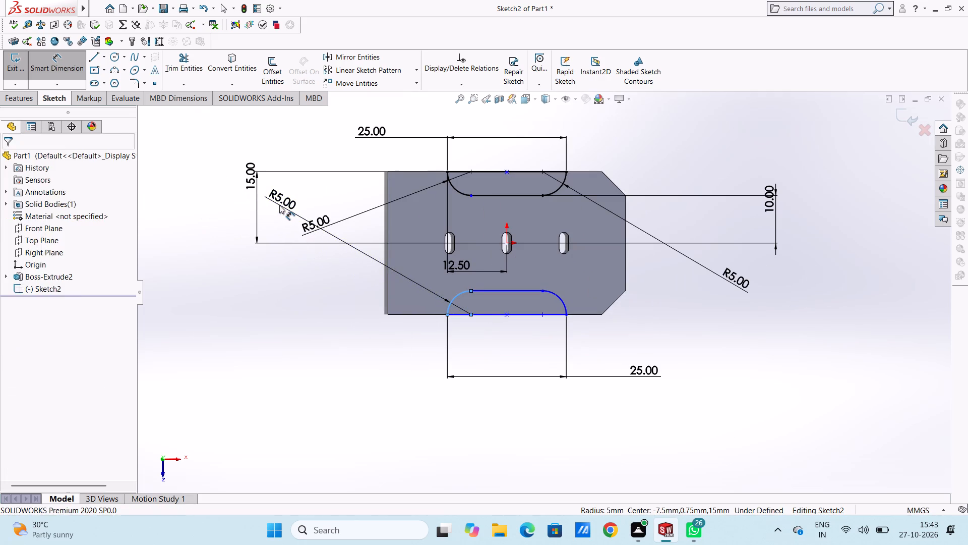
left_click(238, 191)
left_click(222, 197)
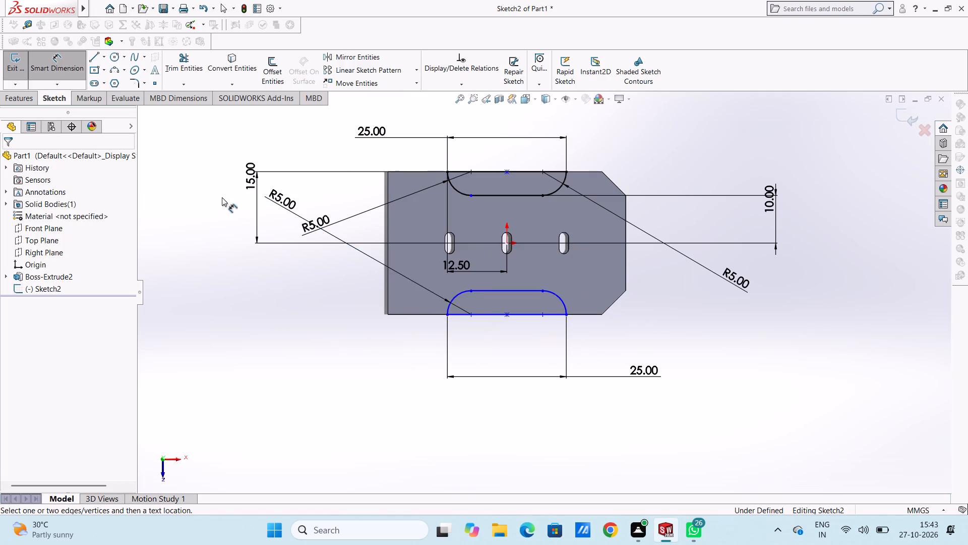
Dimension the vertical distances from the origin to the lower half-slot's inner horizontal line and to its edge line.
left_click(508, 245)
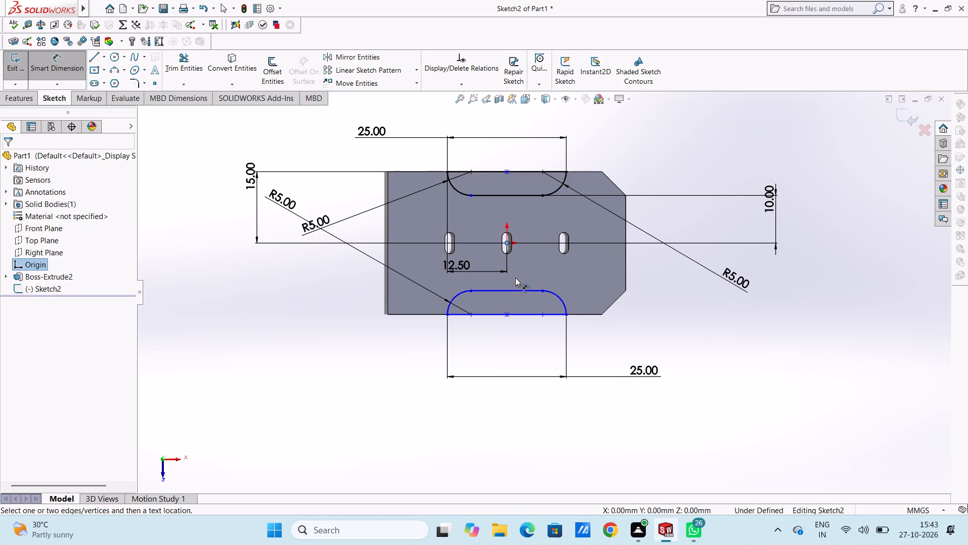
left_click(518, 289)
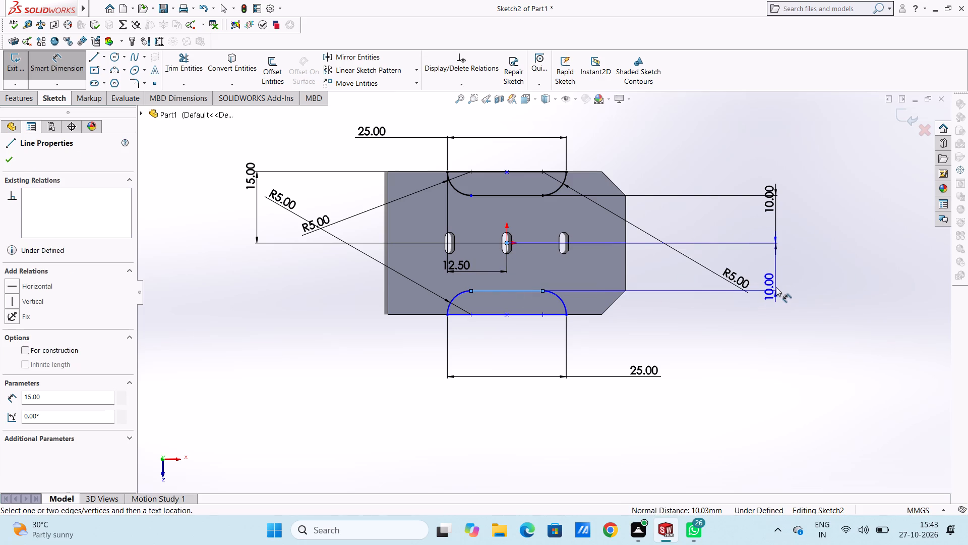
left_click(776, 287)
left_click(734, 270)
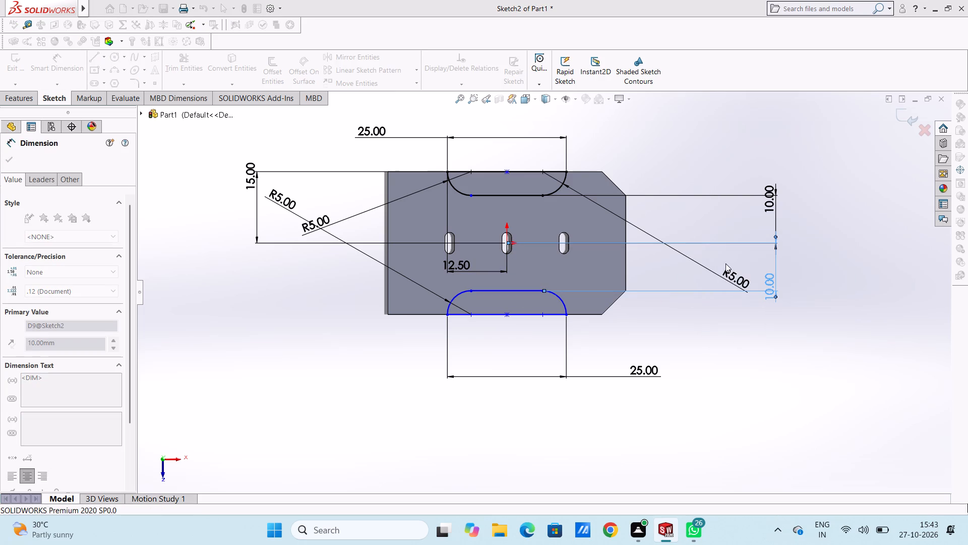
left_click(724, 261)
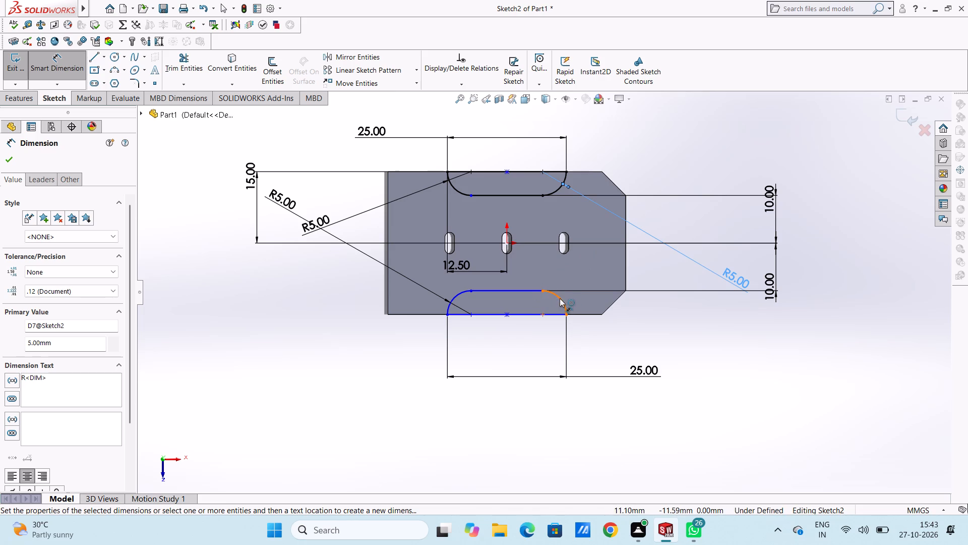
left_click(524, 317)
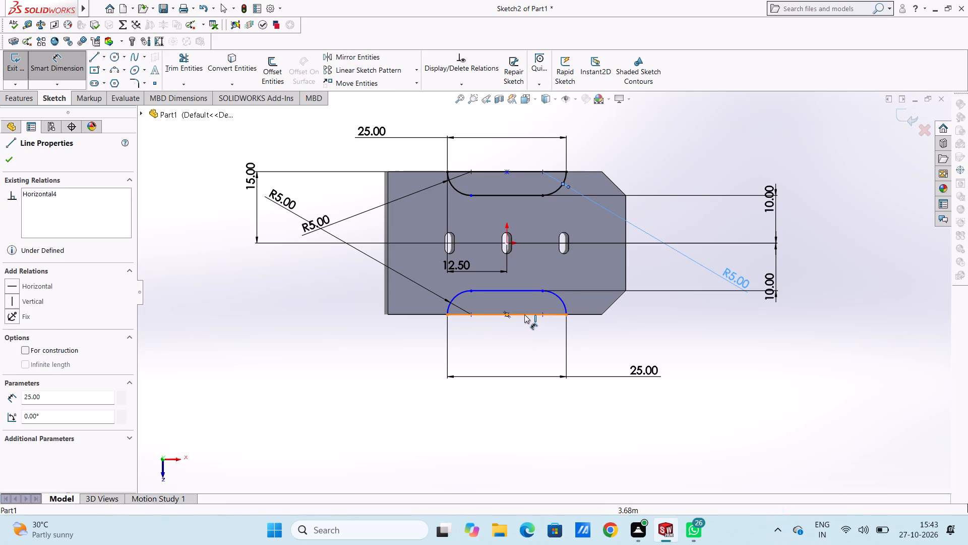
left_click(506, 243)
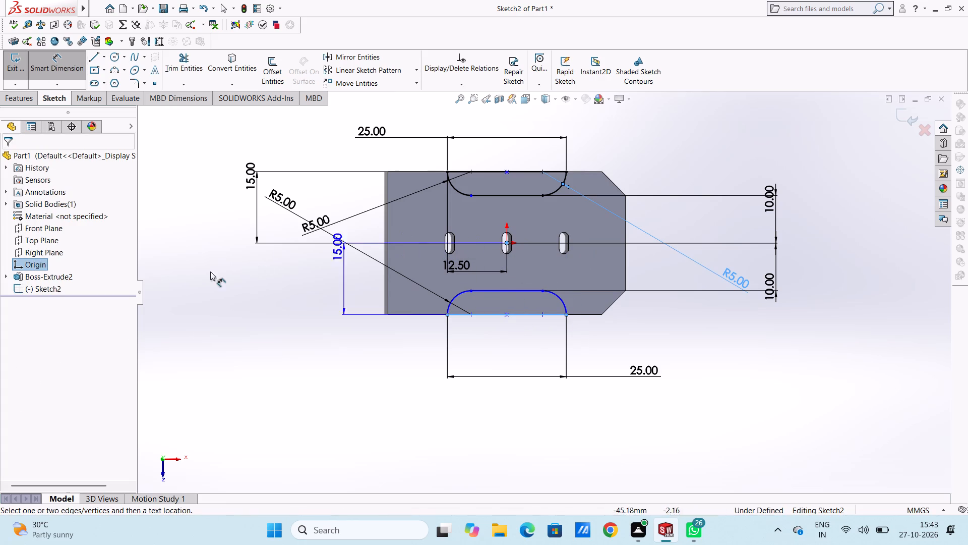
left_click(256, 267)
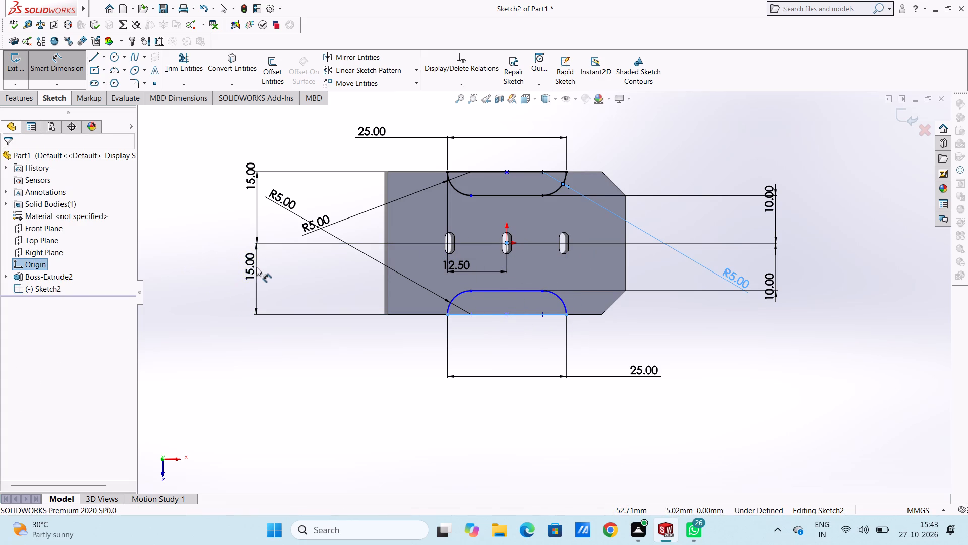
left_click(214, 249)
left_click(223, 237)
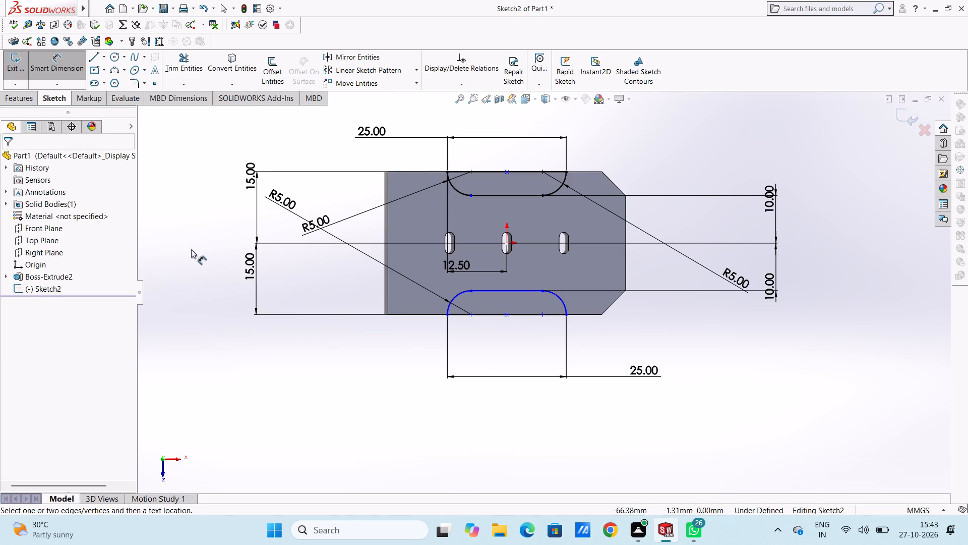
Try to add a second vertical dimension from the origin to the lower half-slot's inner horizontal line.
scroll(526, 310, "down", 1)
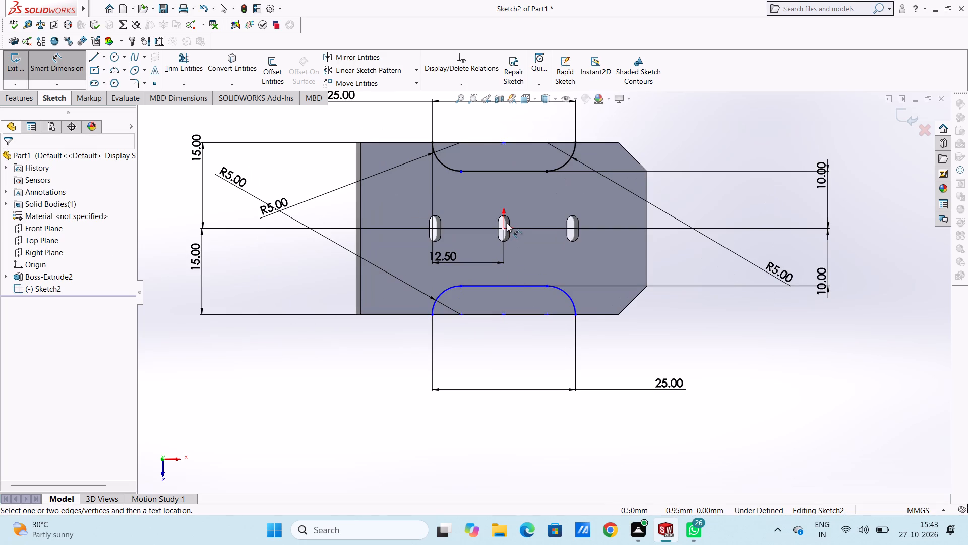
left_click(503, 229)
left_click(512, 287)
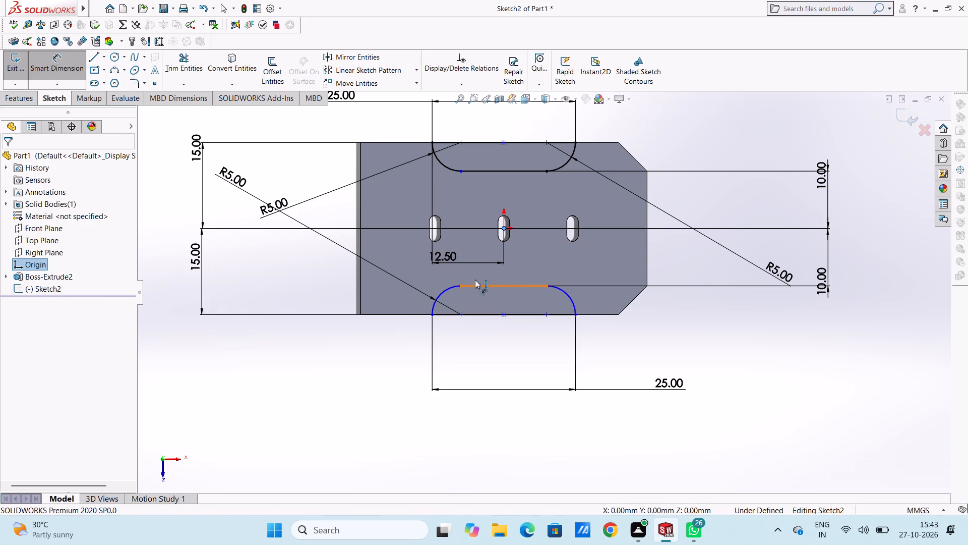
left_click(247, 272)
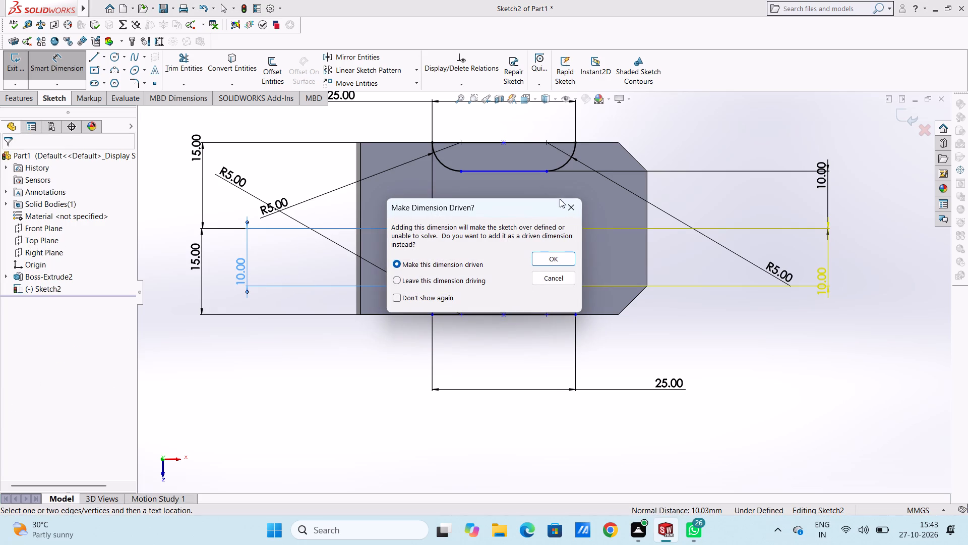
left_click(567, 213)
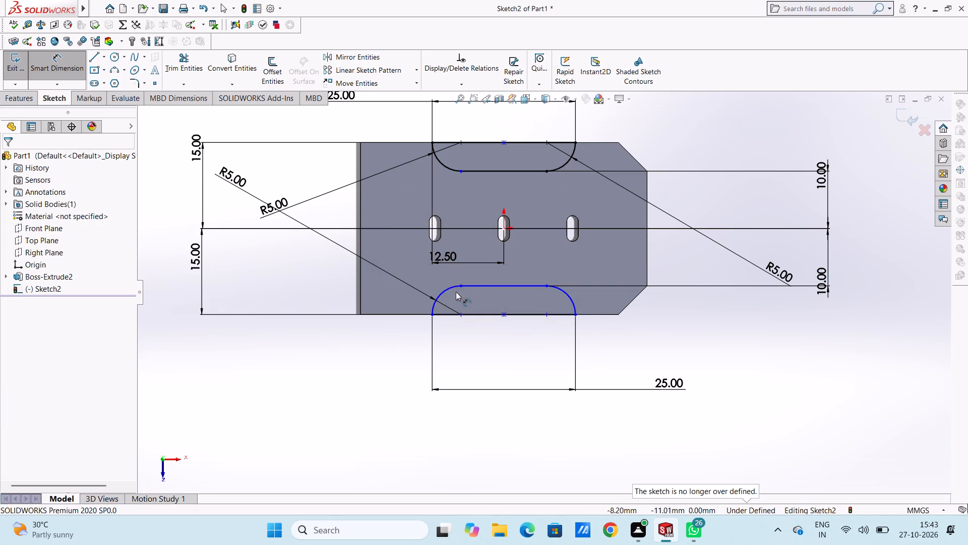
Dimension the horizontal distances from the origin to the left and right ends of the lower half-slot's inner line.
left_click(462, 288)
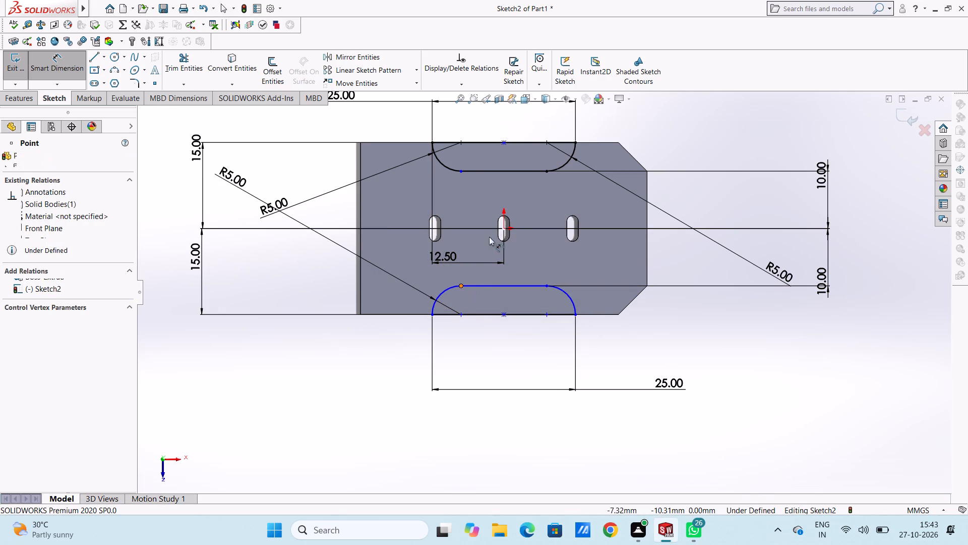
left_click(502, 230)
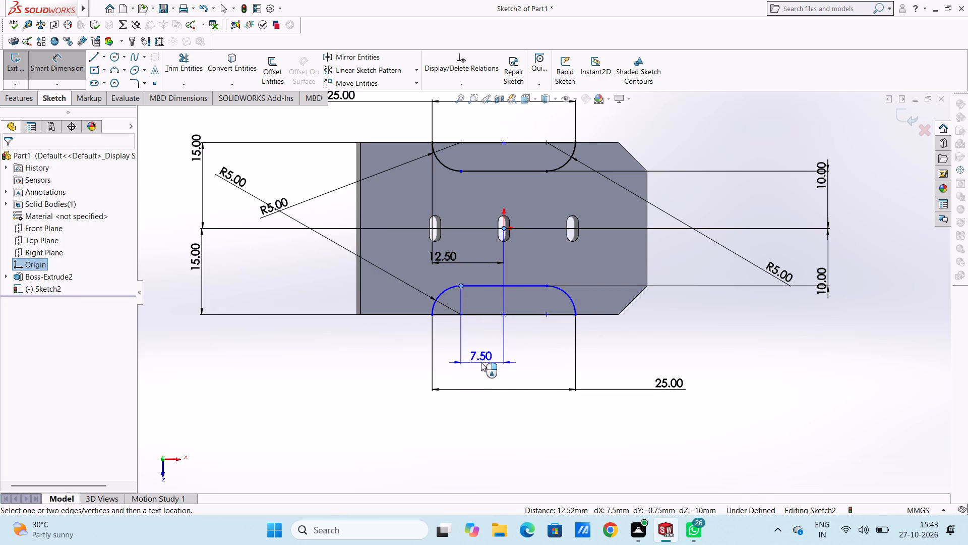
left_click(481, 362)
left_click(437, 350)
left_click(412, 352)
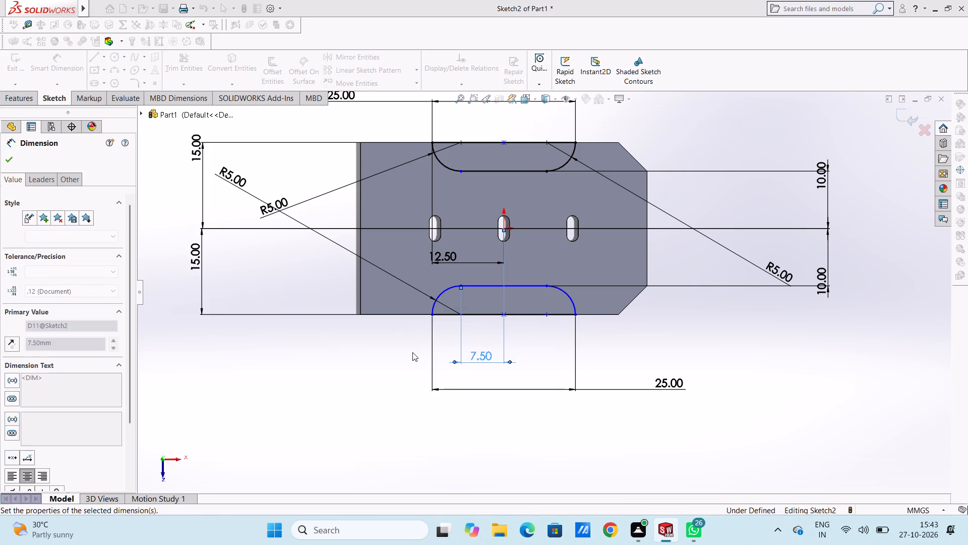
left_click(549, 286)
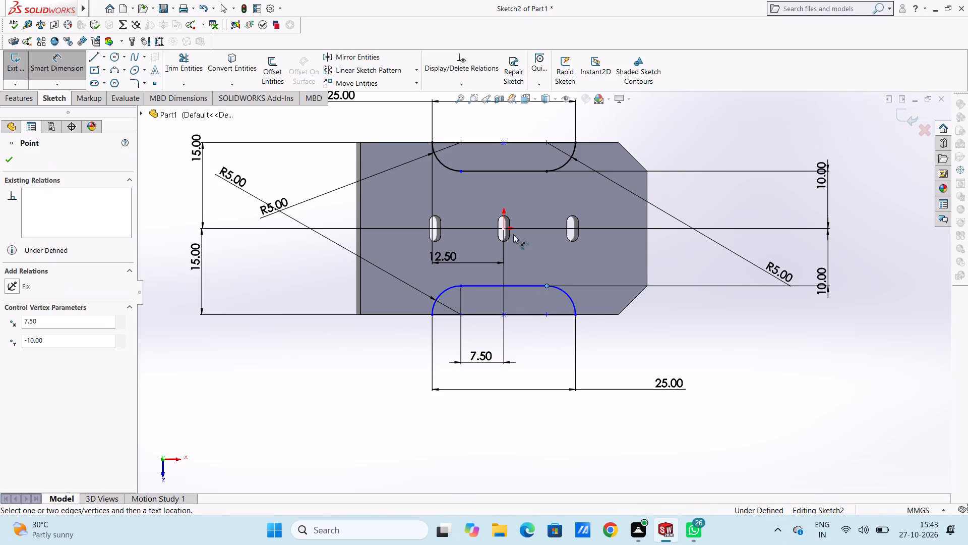
left_click(502, 228)
left_click(526, 193)
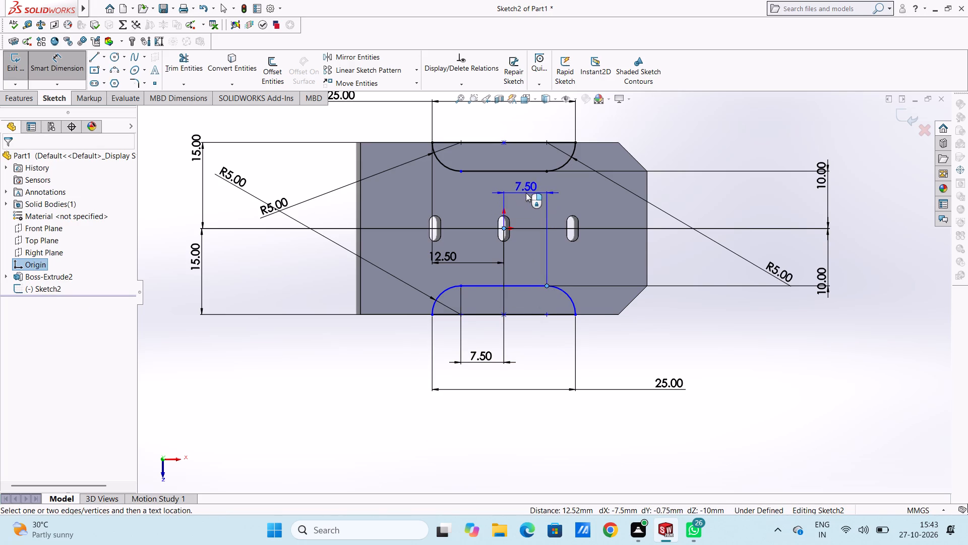
left_click(485, 177)
left_click(476, 189)
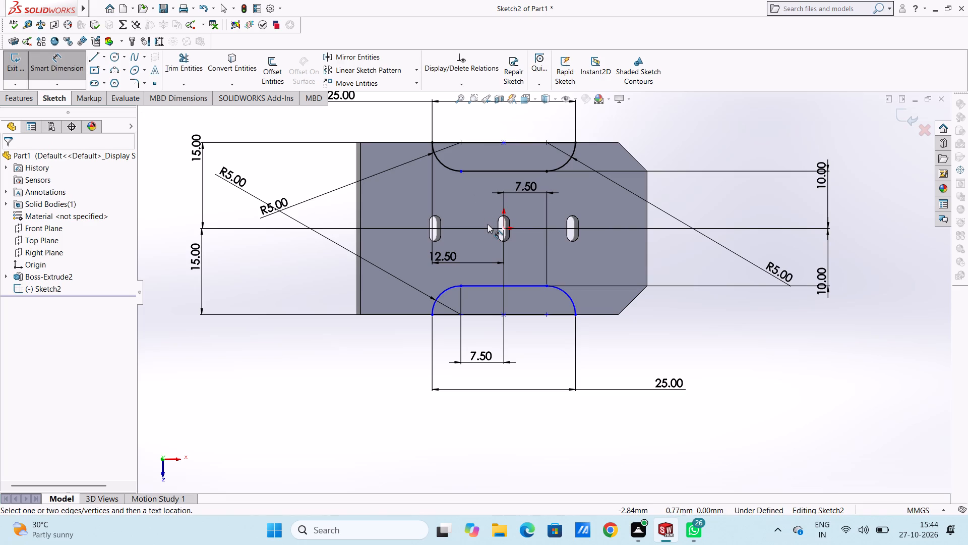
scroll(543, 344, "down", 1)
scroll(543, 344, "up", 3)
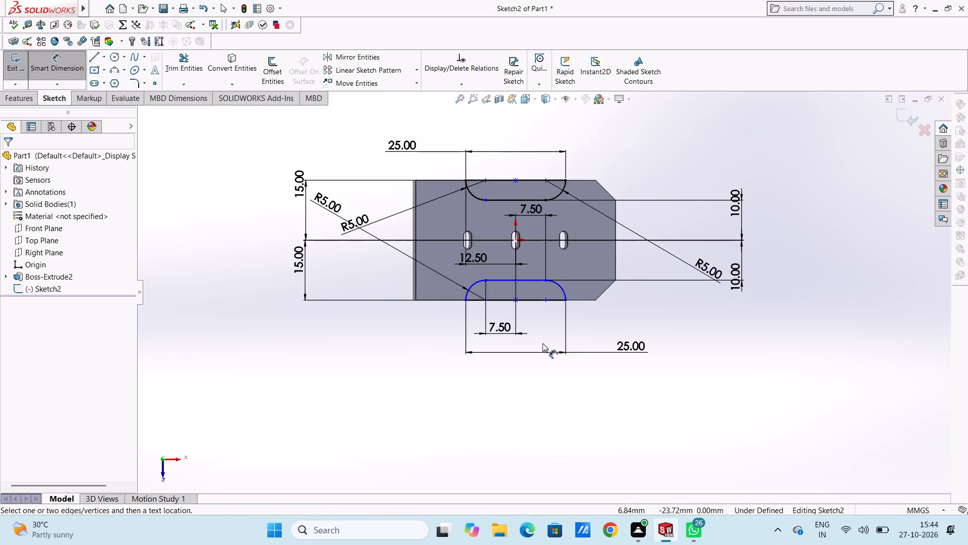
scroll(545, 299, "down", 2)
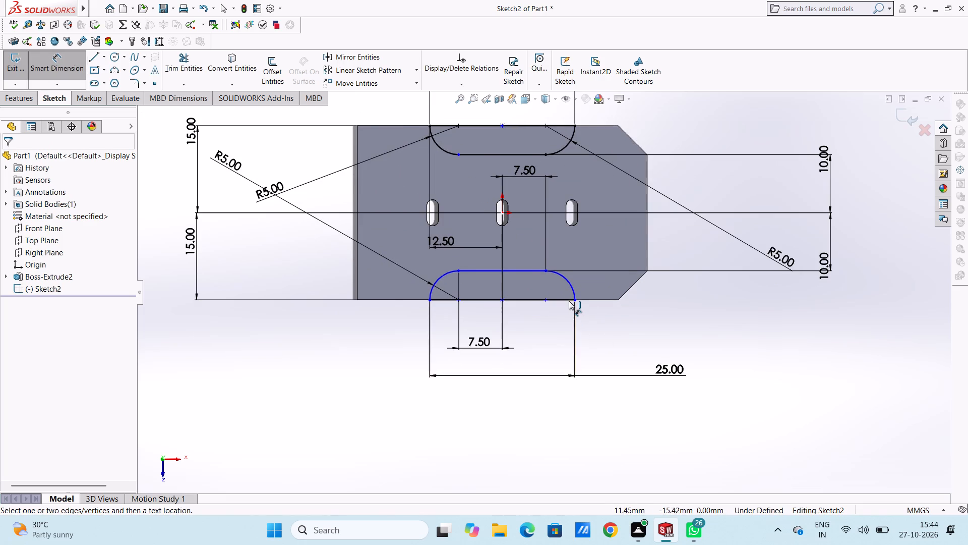
Dimension the horizontal distance from the lower half-slot's right end to the start of the plate's lower-right corner cut.
scroll(569, 301, "down", 1)
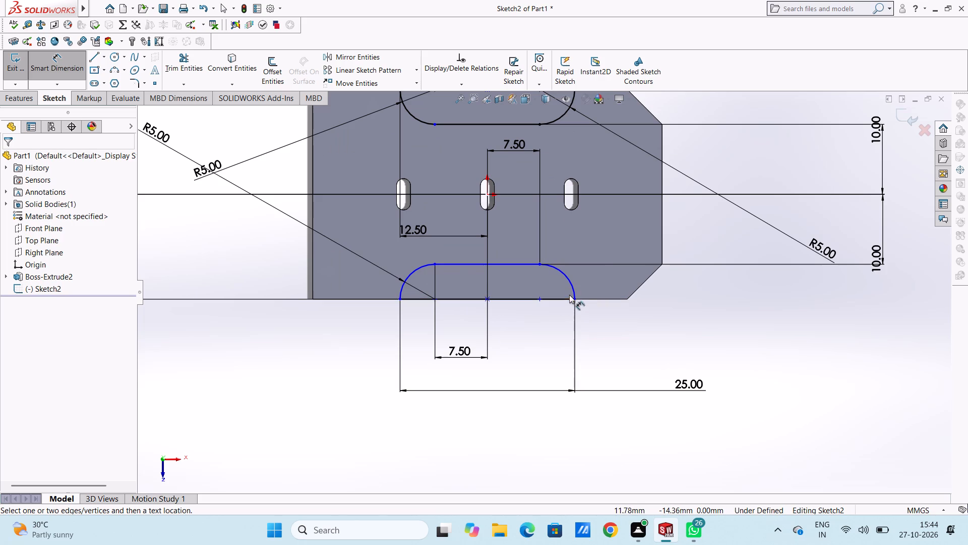
left_click(576, 301)
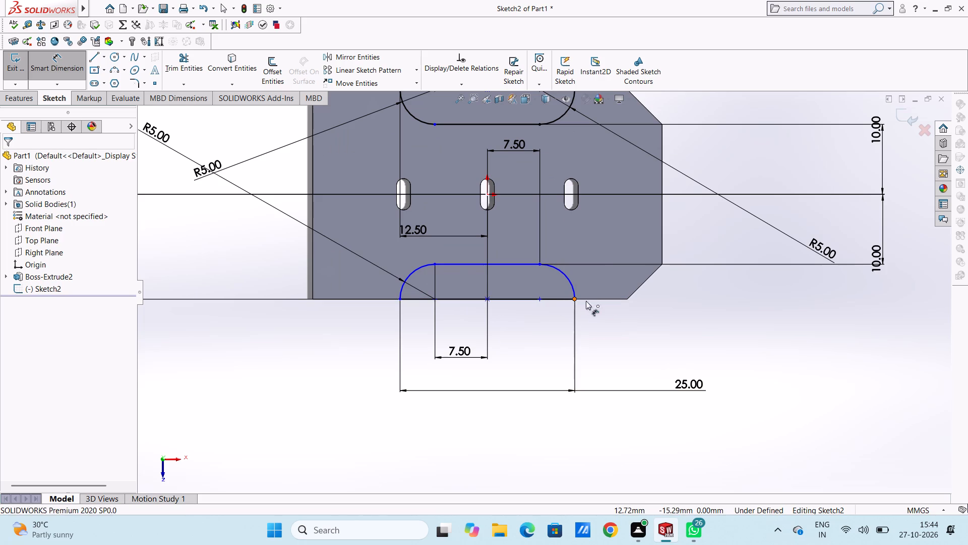
left_click(628, 301)
left_click(622, 344)
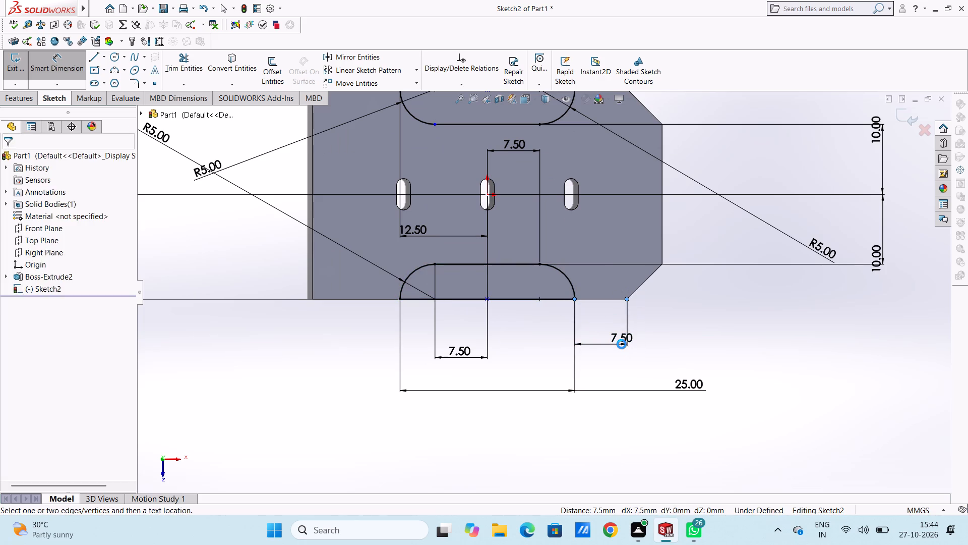
left_click(578, 331)
left_click(565, 331)
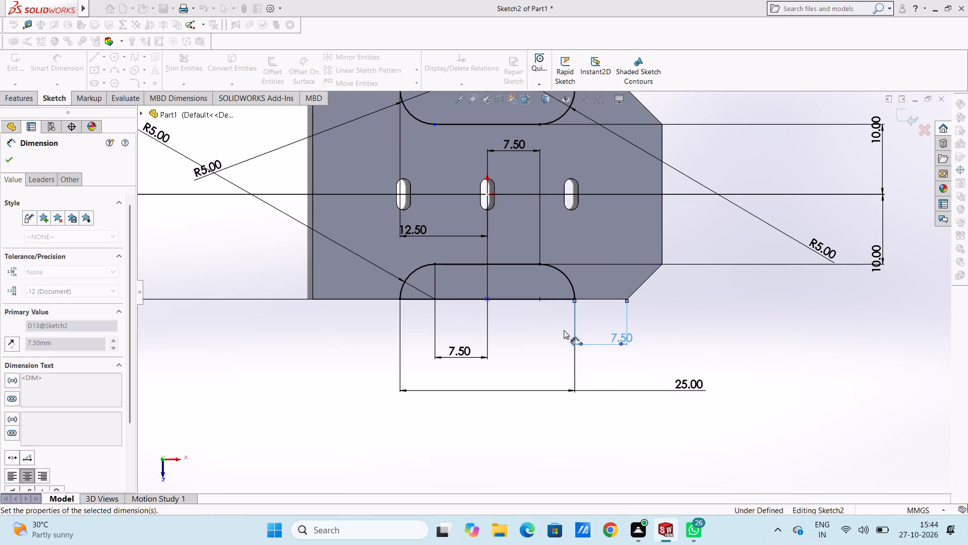
Test whether the midpoint of the upper half-slot's edge line can still be moved toward the right.
scroll(513, 309, "up", 5)
scroll(519, 287, "down", 2)
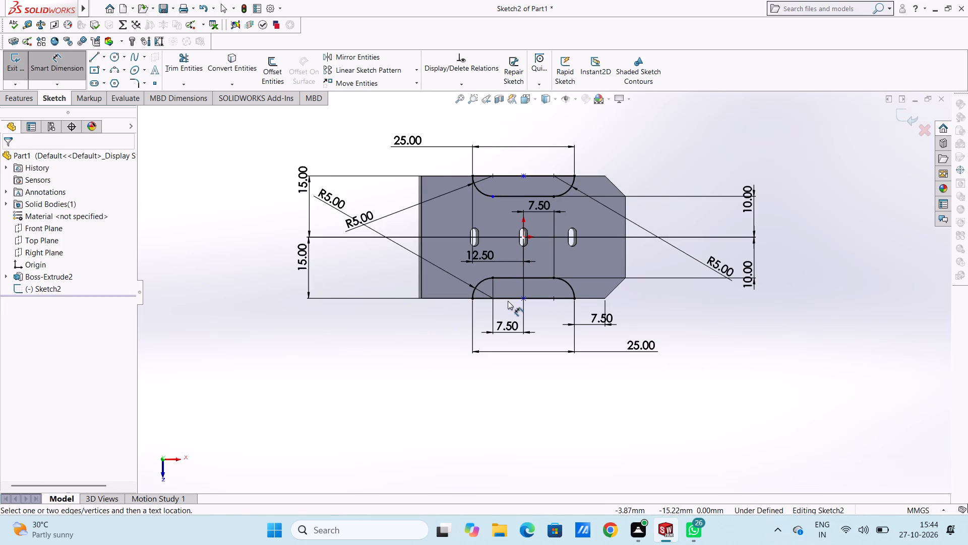
scroll(544, 179, "down", 2)
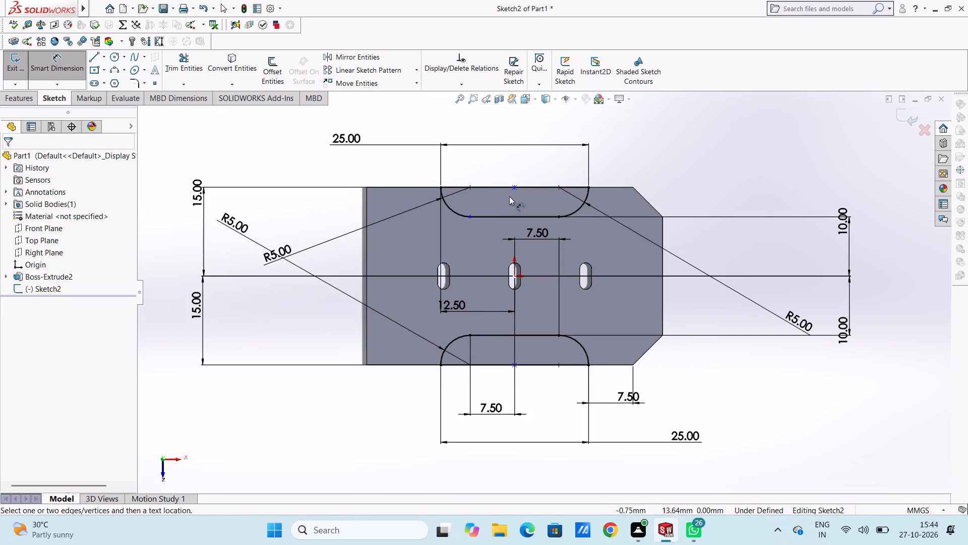
left_click_drag(513, 190, 577, 188)
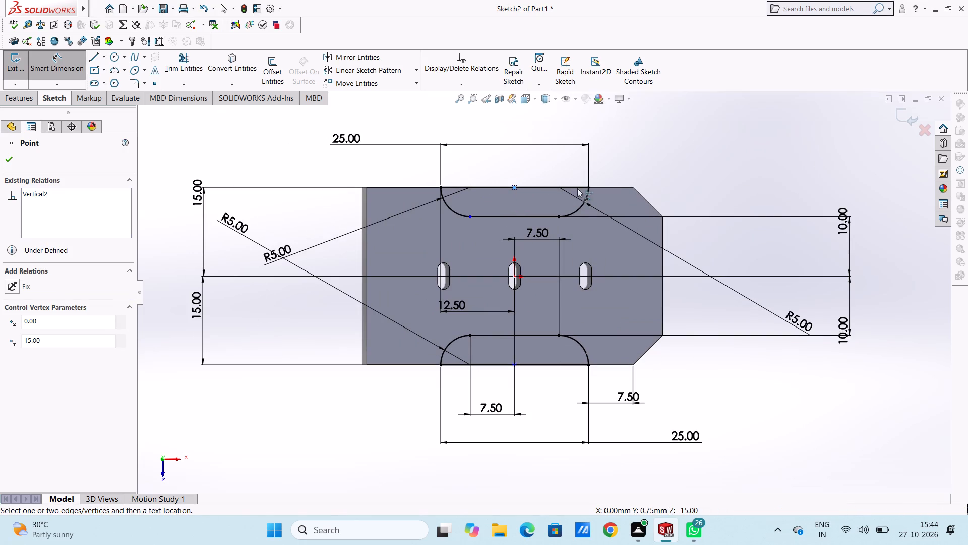
left_click_drag(577, 188, 623, 156)
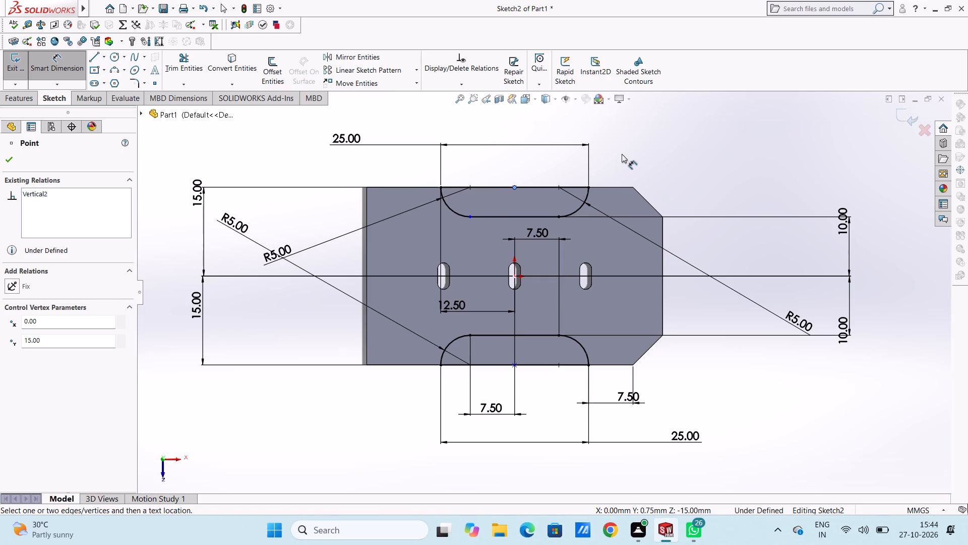
key("Escape")
key("Escape")
key("Escape")
key("Escape")
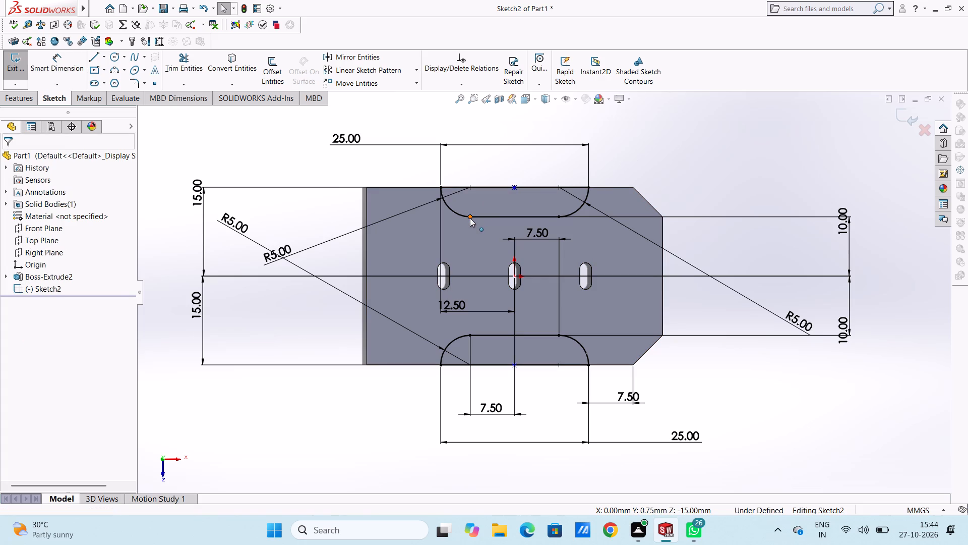
Add a Fix relation to the left endpoint of the upper half-slot's inner horizontal line.
left_click(470, 218)
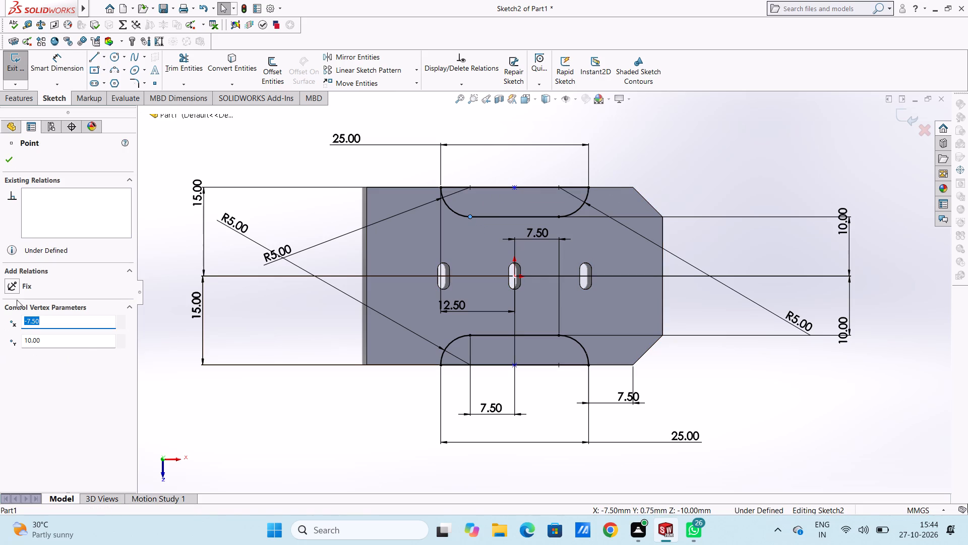
left_click(15, 283)
left_click(272, 339)
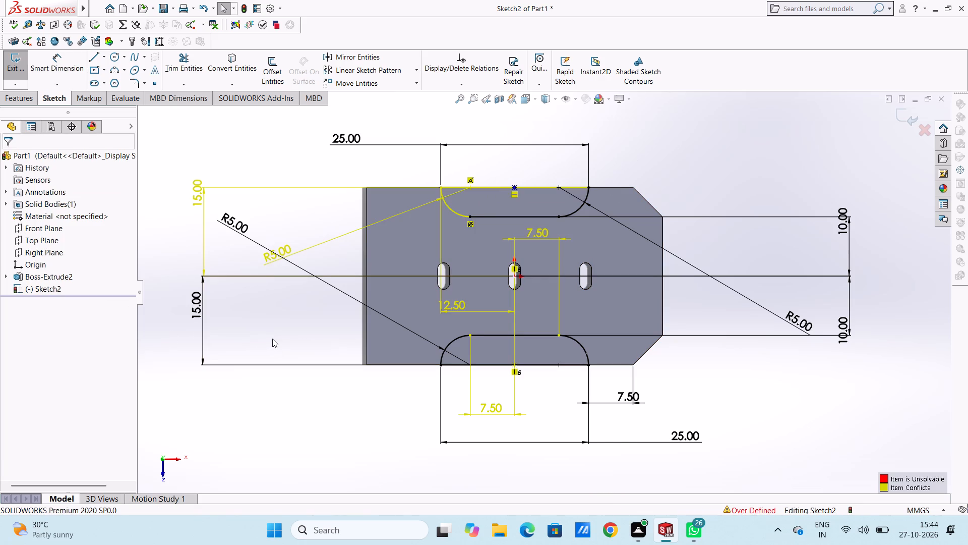
Delete the 15 mm vertical dimension between the origin and the upper half-slot's edge line.
left_click(199, 202)
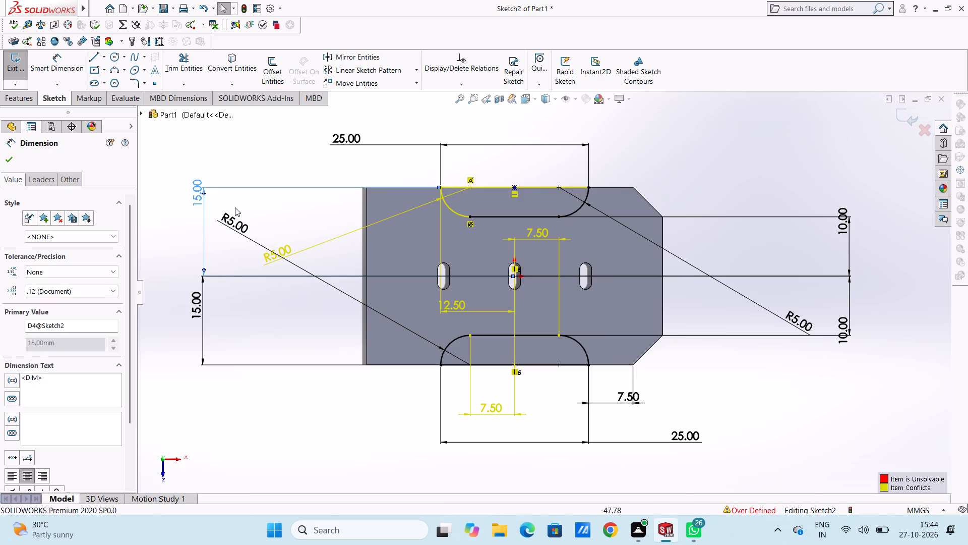
right_click(260, 213)
left_click(305, 346)
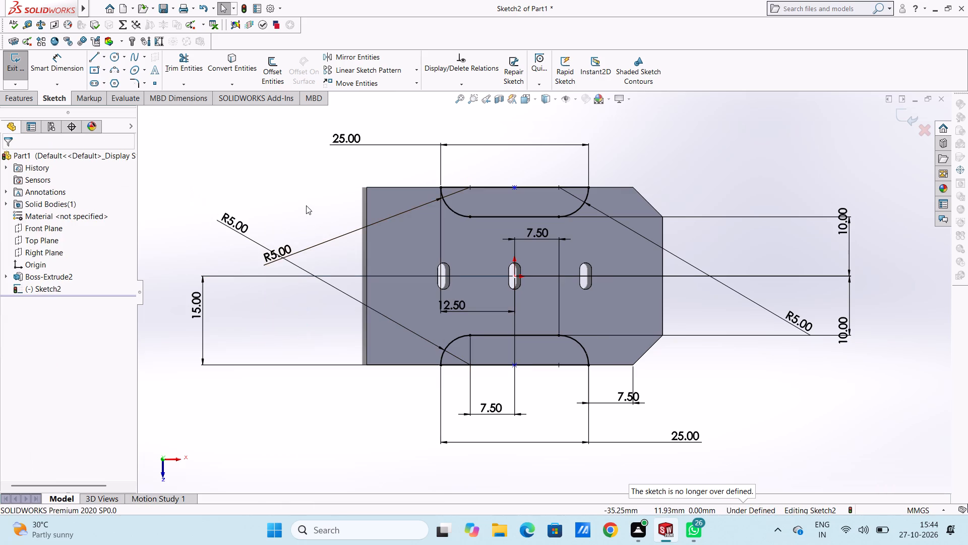
Test again whether the midpoint of the upper half-slot's edge line can be moved along the plate edge.
left_click_drag(514, 186, 561, 190)
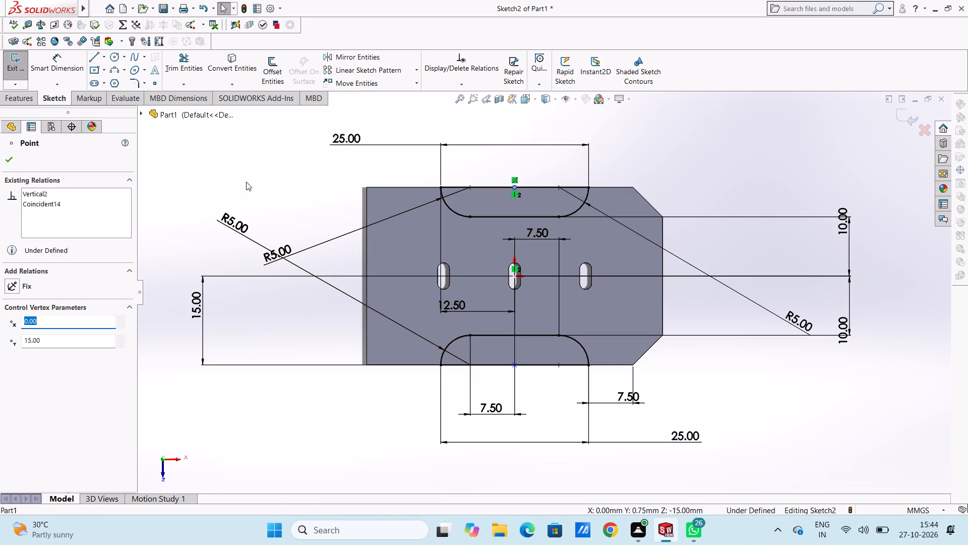
key("Escape")
key("Escape")
key("Escape")
key("Escape")
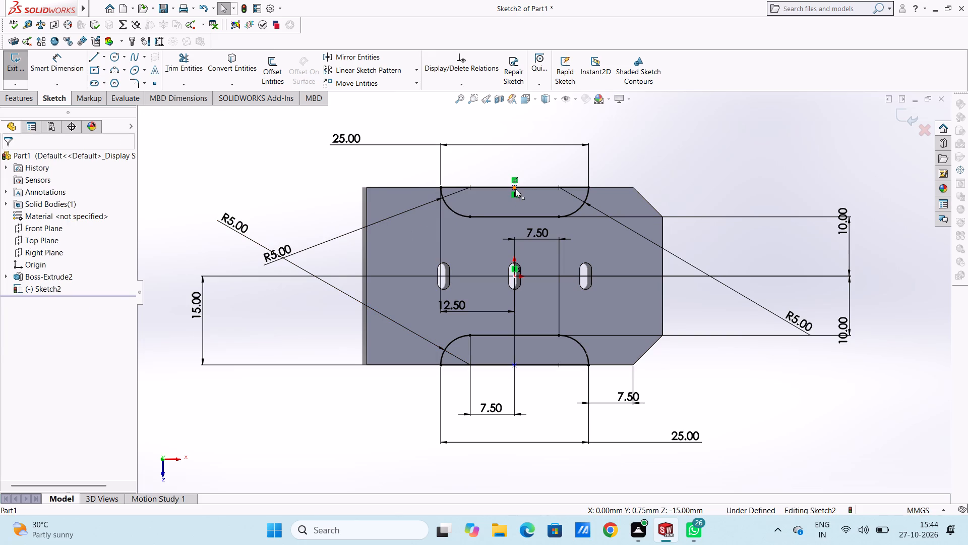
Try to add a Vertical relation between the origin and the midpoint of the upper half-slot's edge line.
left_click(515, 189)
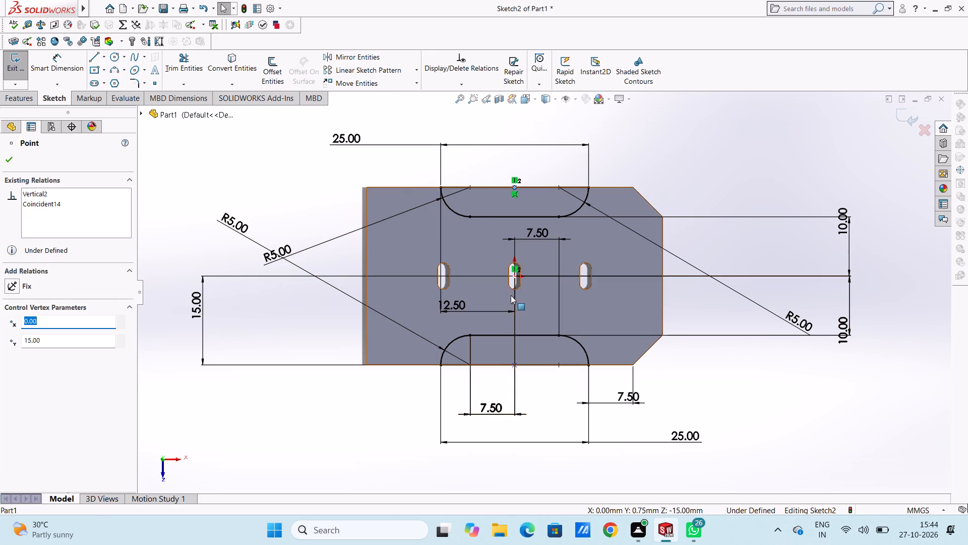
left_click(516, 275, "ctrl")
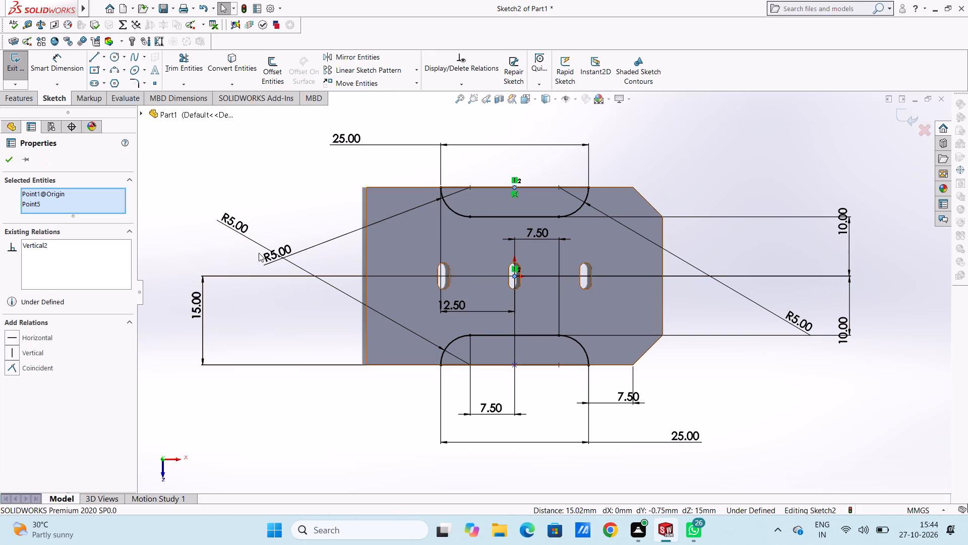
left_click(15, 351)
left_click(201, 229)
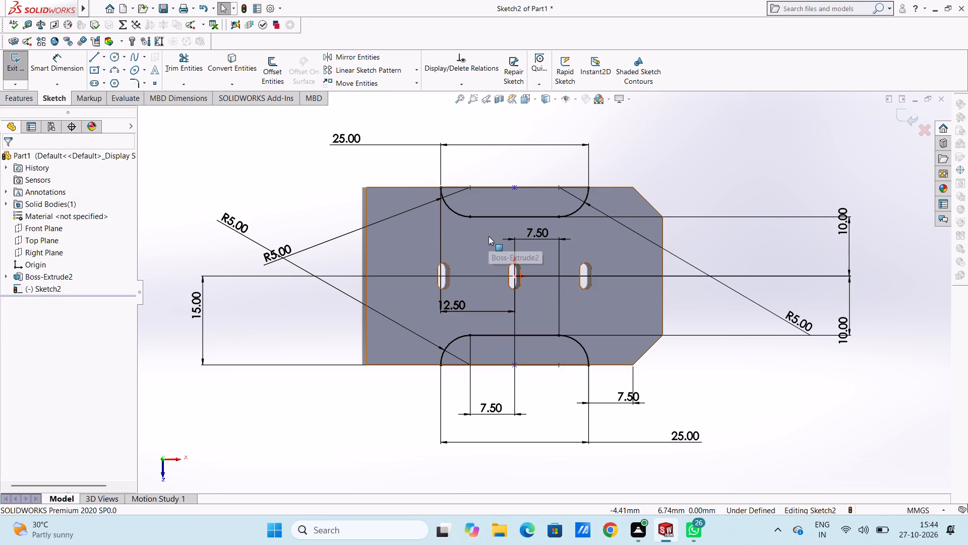
Add Fix relations to the midpoints of the upper and lower half-slots' edge lines.
left_click(515, 187)
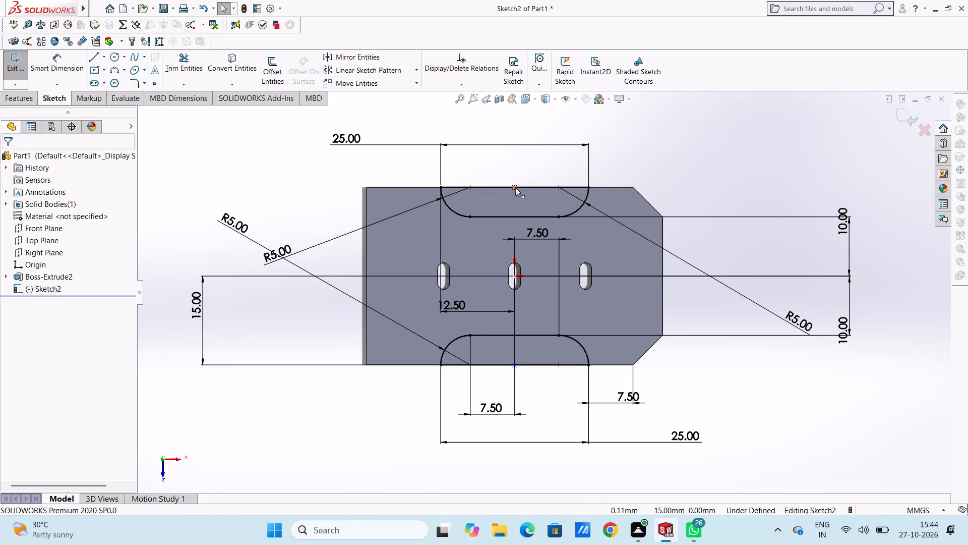
left_click(15, 283)
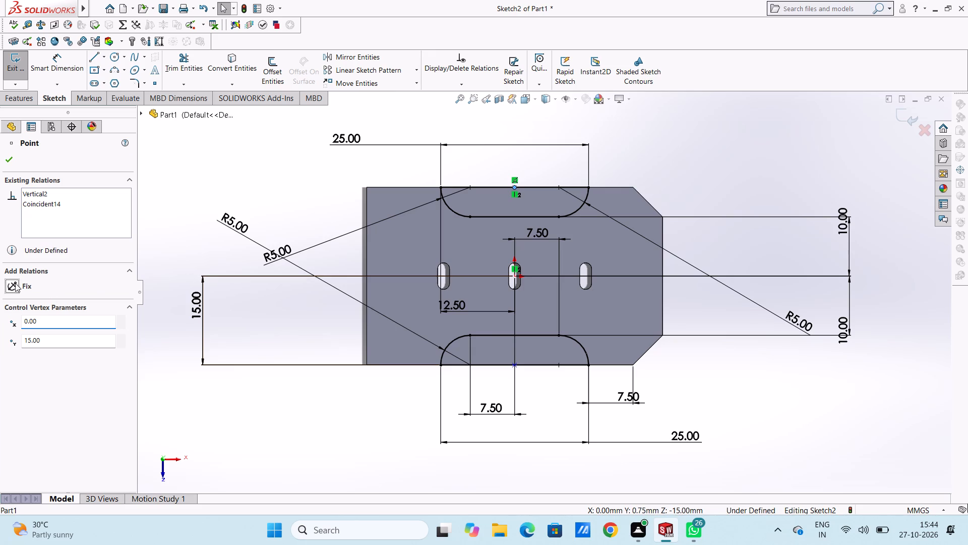
left_click(252, 191)
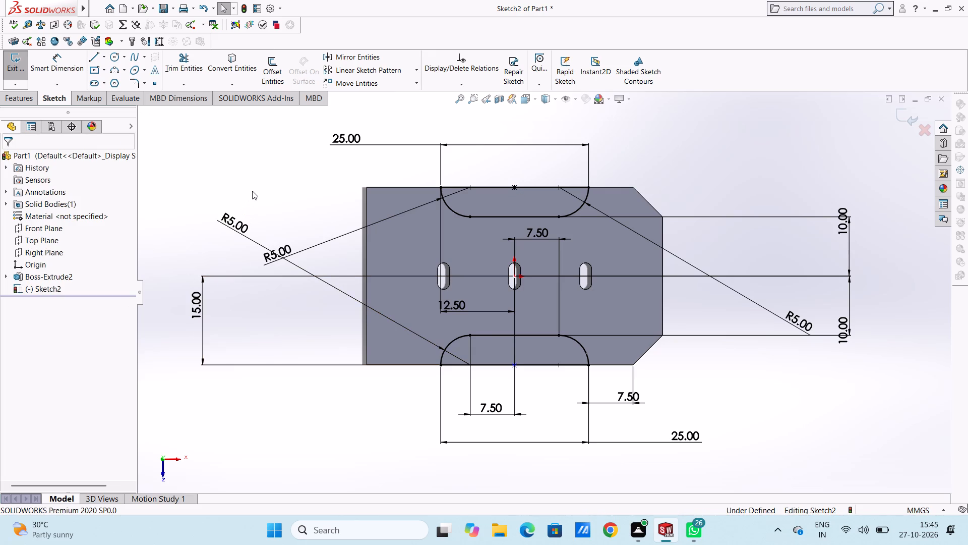
scroll(562, 300, "up", 3)
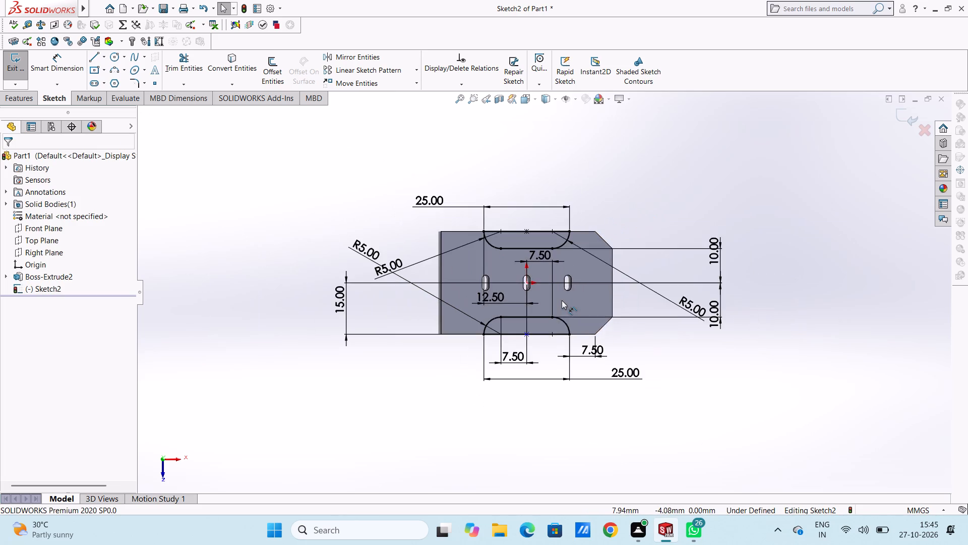
scroll(536, 337, "down", 8)
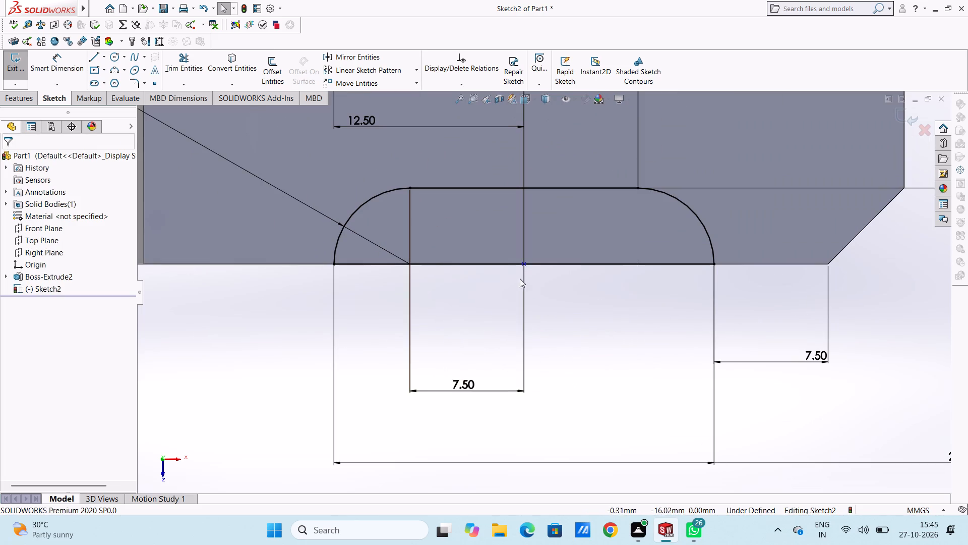
left_click(525, 266)
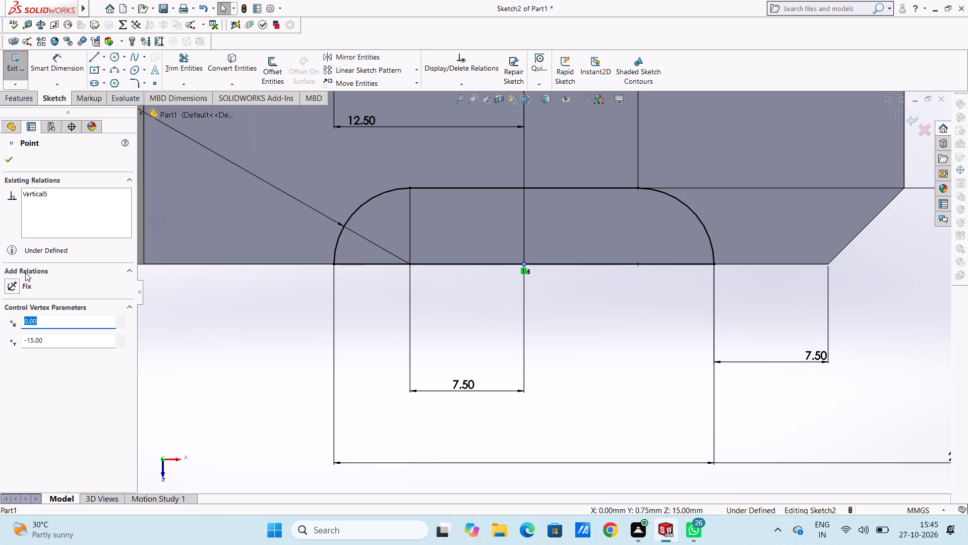
left_click(7, 283)
left_click(216, 330)
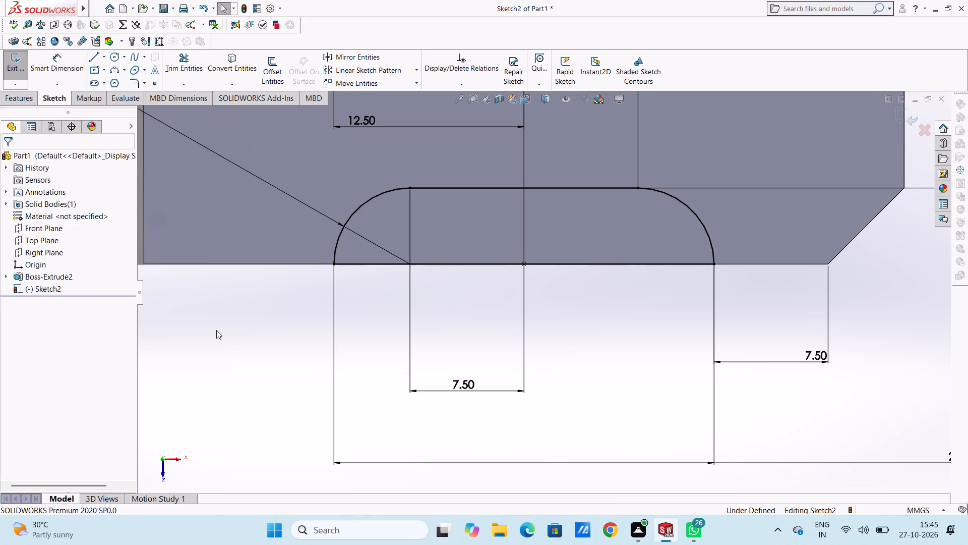
Extrude both half-slot profiles as a blind 1.5 mm boss from the sketch plane, merged with the plate.
scroll(355, 283, "up", 6)
scroll(589, 135, "up", 2)
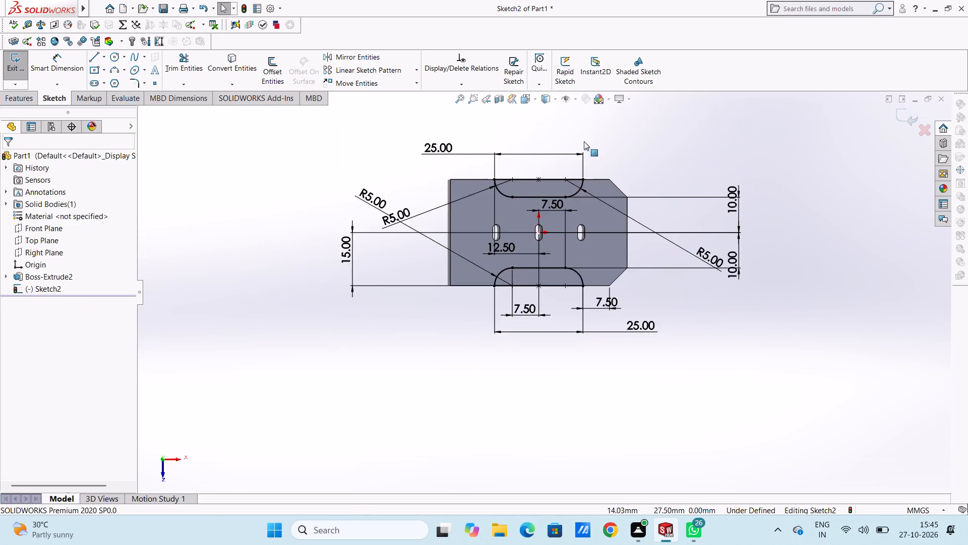
scroll(587, 164, "down", 4)
scroll(549, 322, "up", 4)
scroll(544, 386, "down", 2)
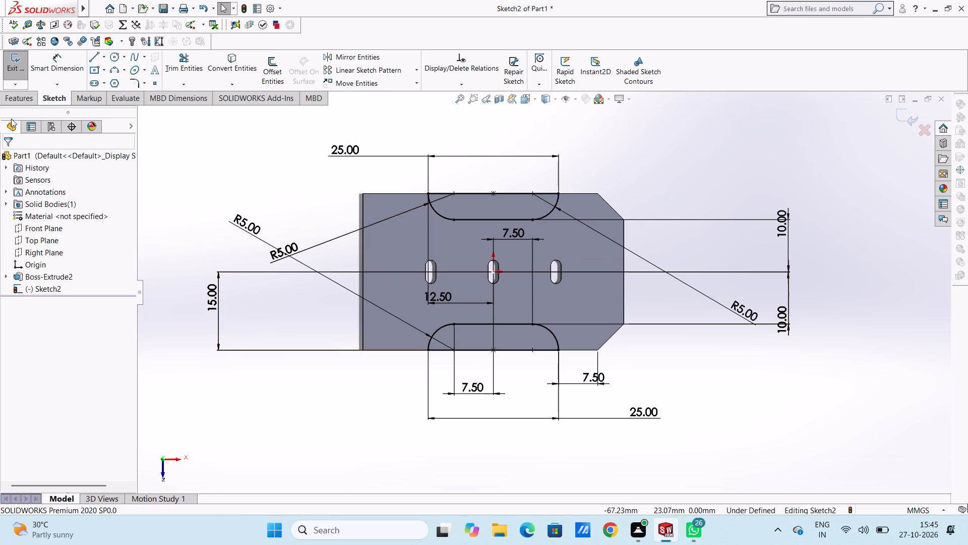
left_click(13, 99)
left_click(10, 68)
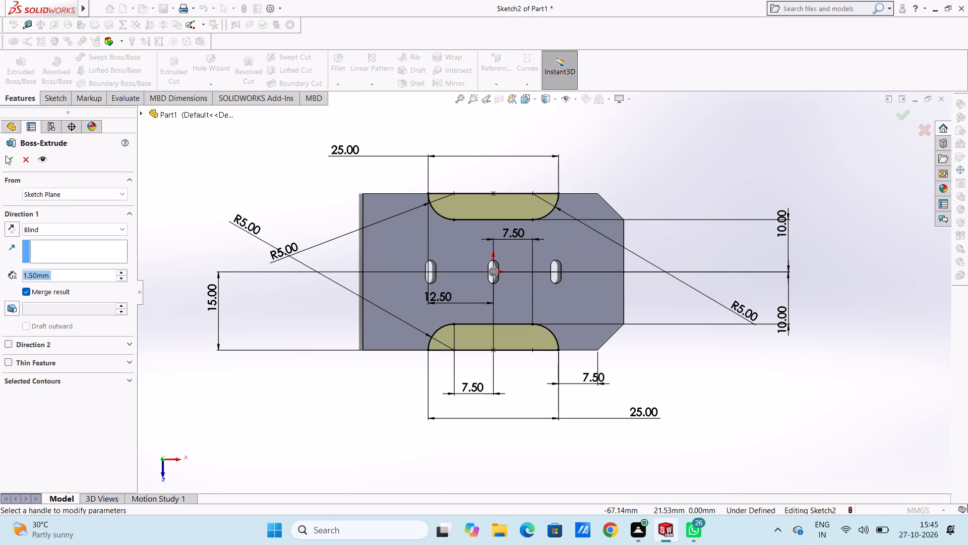
left_click(5, 160)
left_click(263, 187)
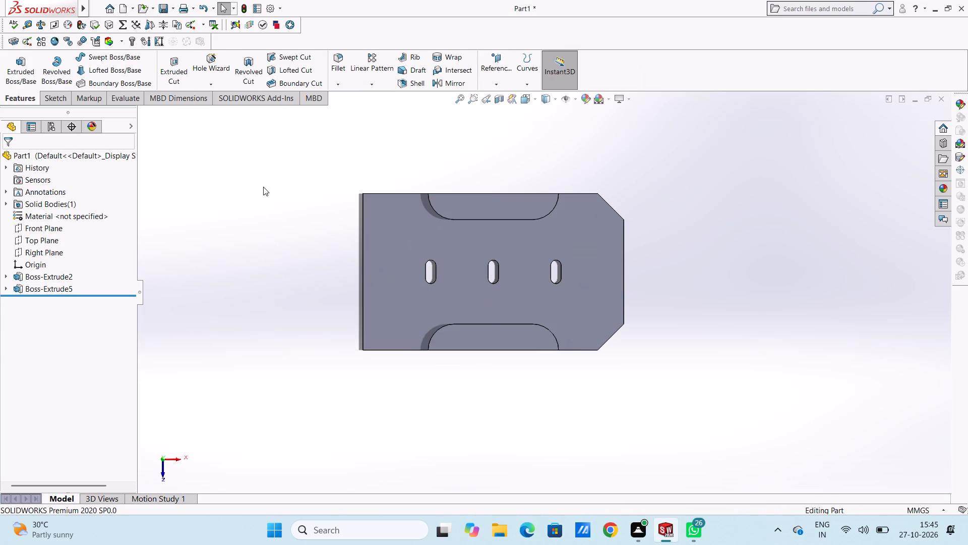
Fillet the top inner edges of both half-slot bosses with a symmetric 2 mm radius and tangent propagation.
middle_click_drag(297, 280, 277, 181)
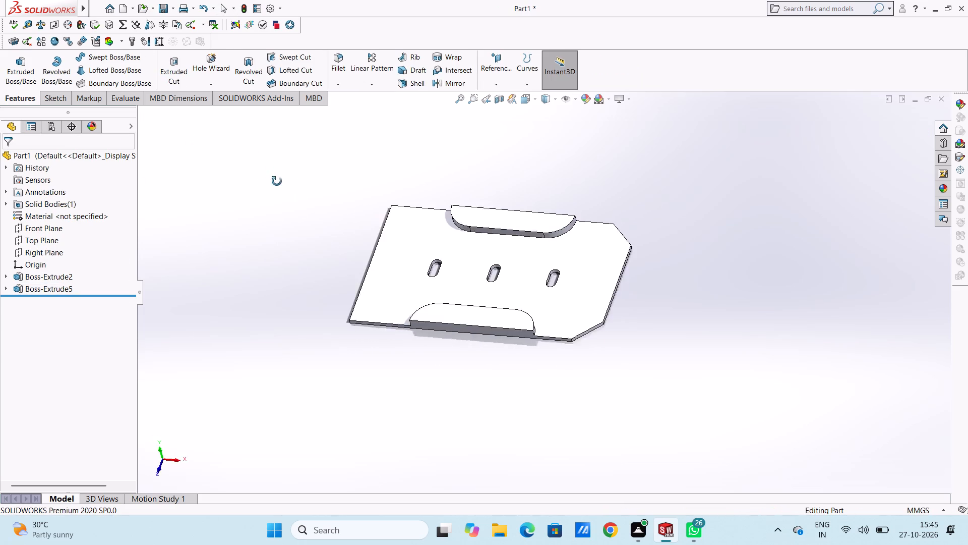
middle_click_drag(277, 181, 280, 139)
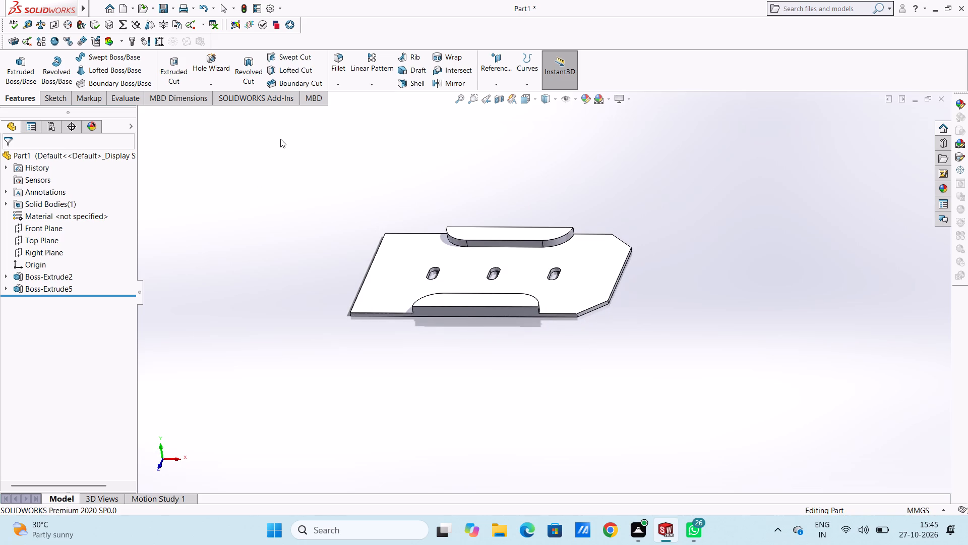
scroll(538, 233, "down", 2)
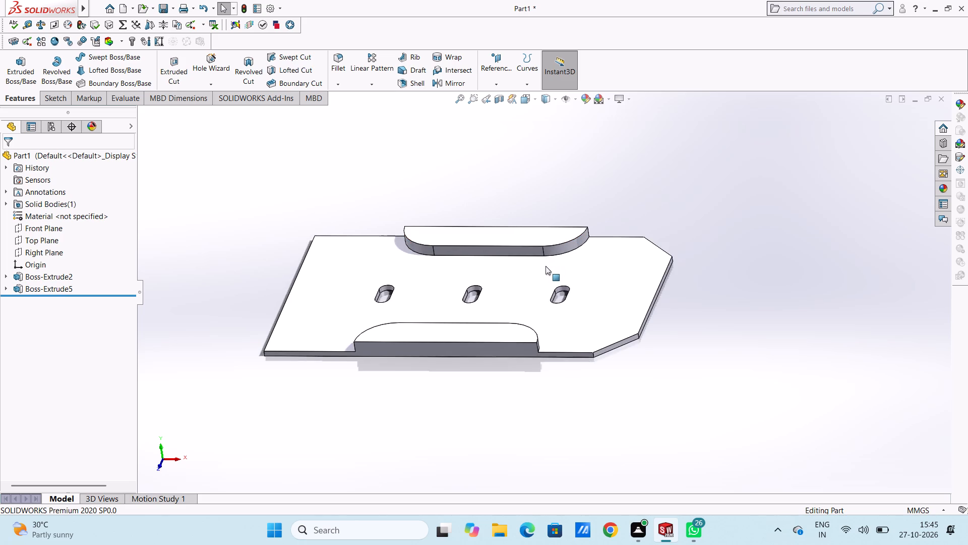
middle_click_drag(540, 269, 522, 310)
scroll(551, 227, "down", 2)
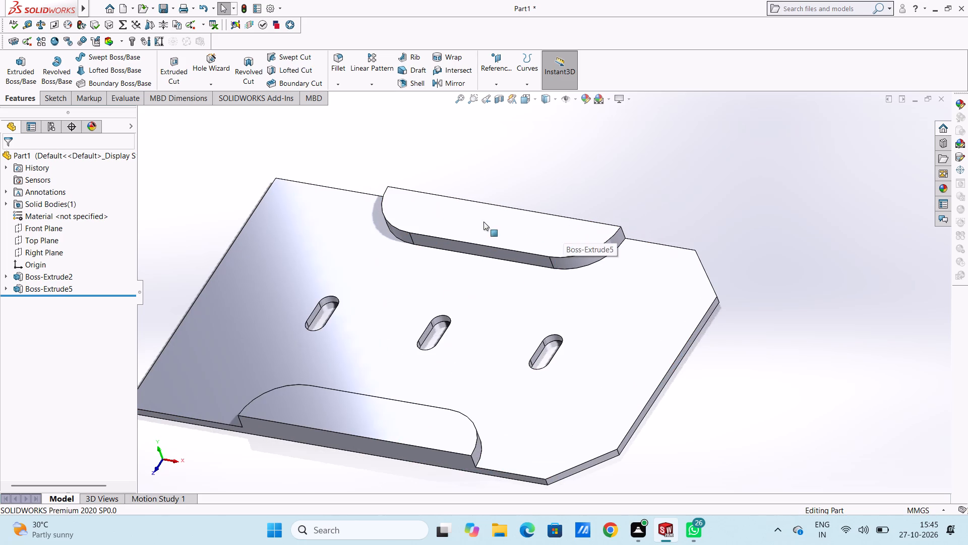
left_click(343, 56)
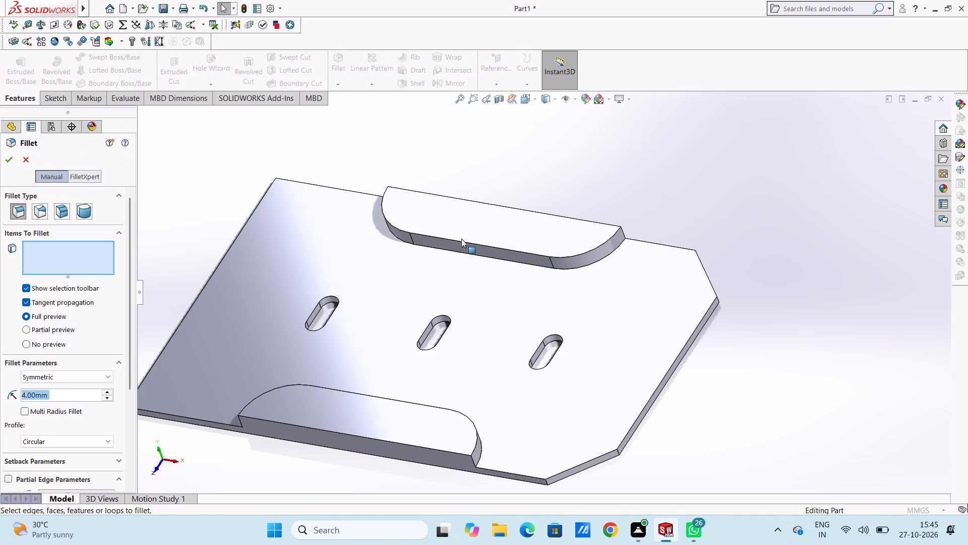
left_click(465, 244)
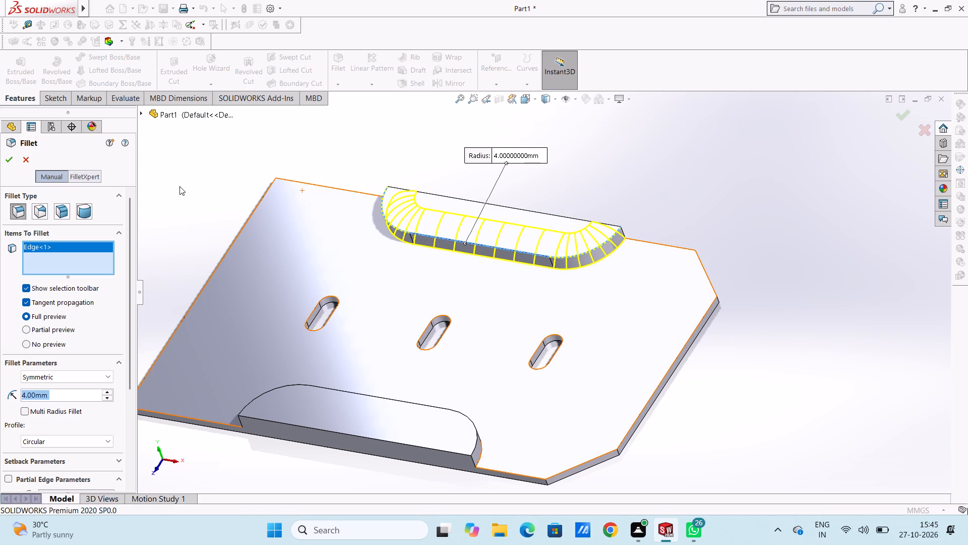
key("2")
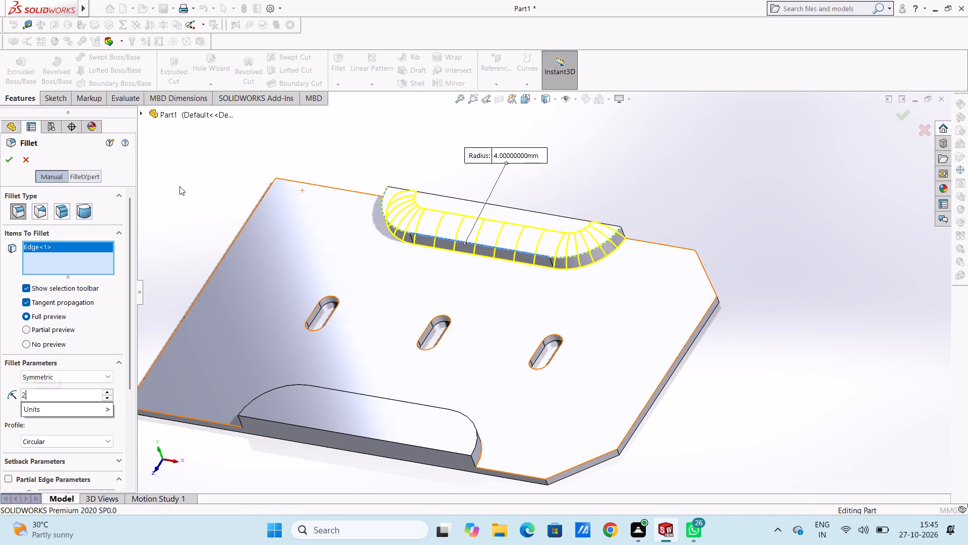
key("Return")
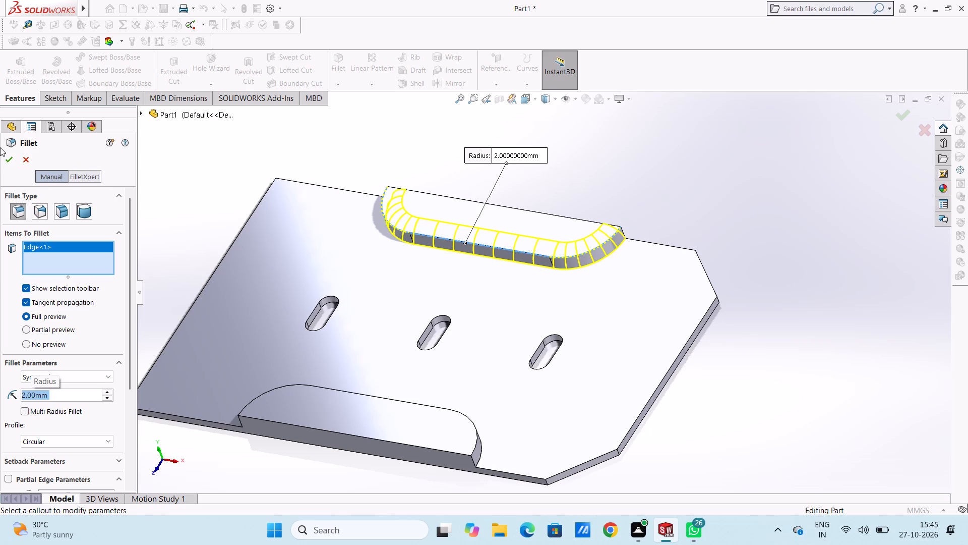
scroll(710, 283, "down", 1)
middle_click_drag(712, 283, 706, 289)
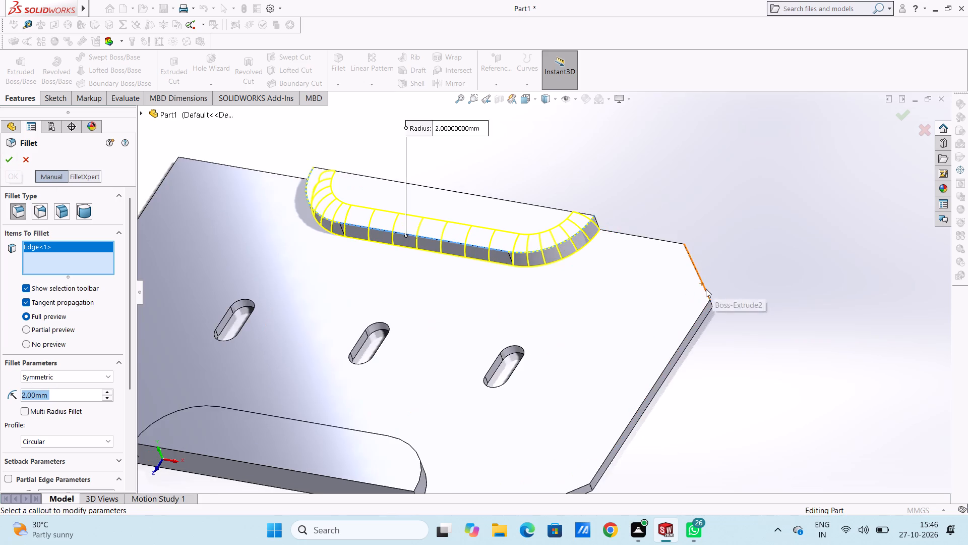
middle_click_drag(706, 289, 668, 328)
scroll(398, 407, "down", 1)
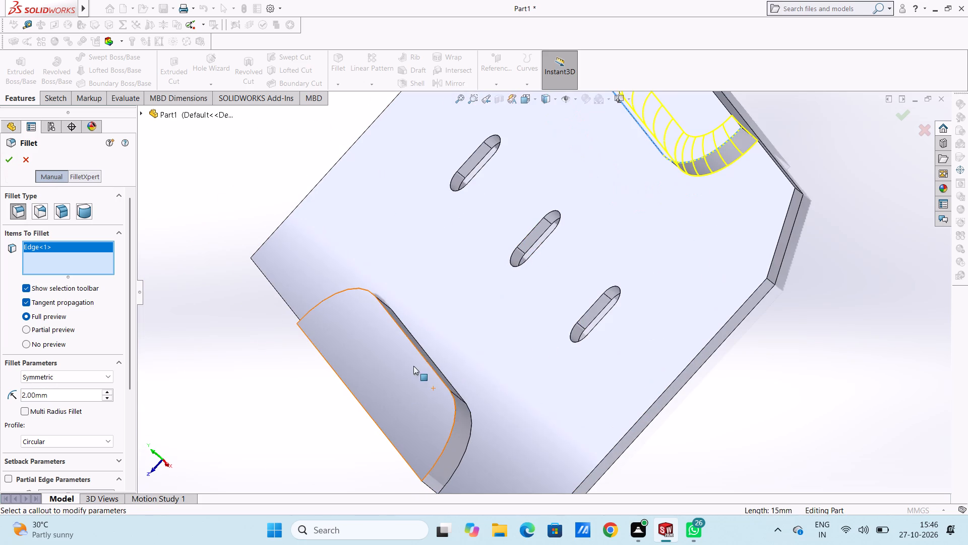
left_click(420, 355)
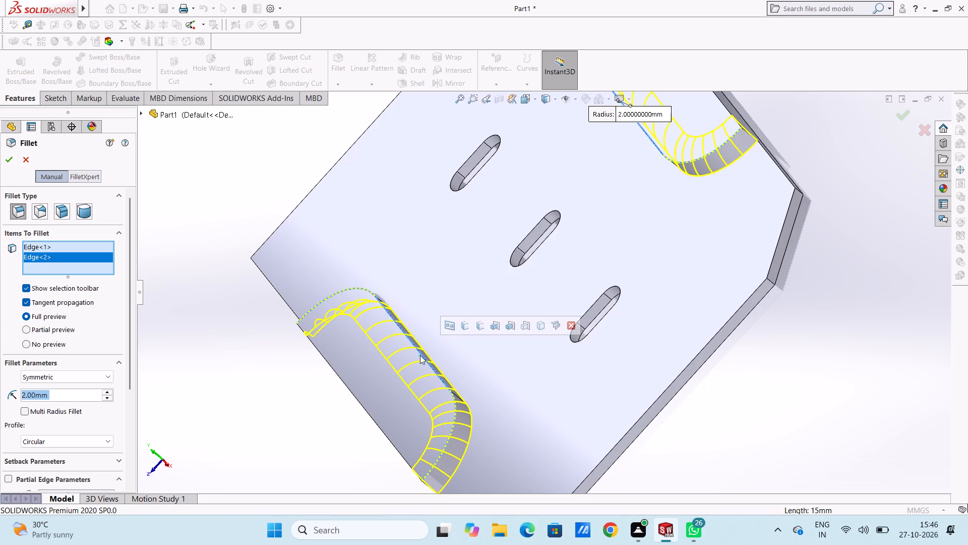
left_click(4, 158)
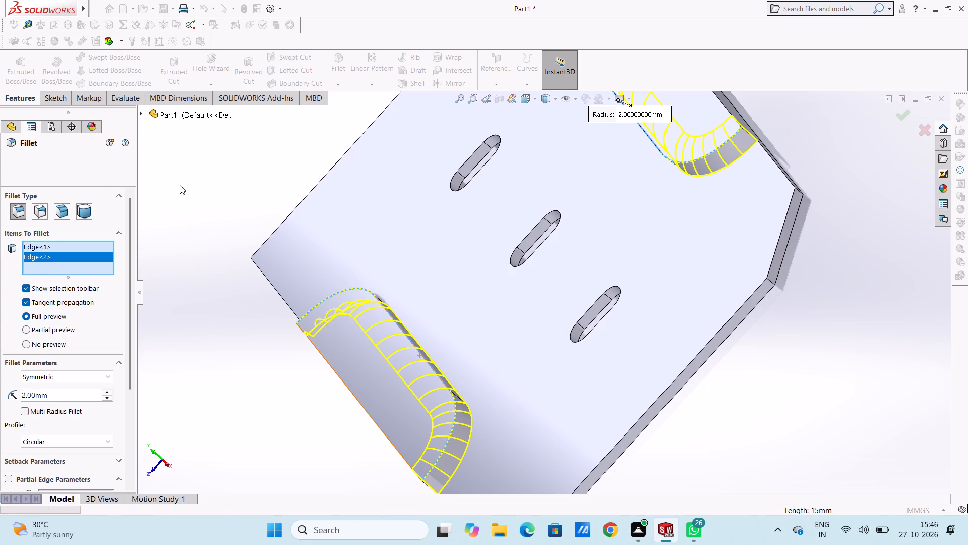
Cut-extrude the existing half-slot sketch (Sketch2) blind 1.5 mm down from its sketch plane through the plate, keeping all bodies.
scroll(183, 184, "up", 5)
middle_click_drag(370, 374, 408, 284)
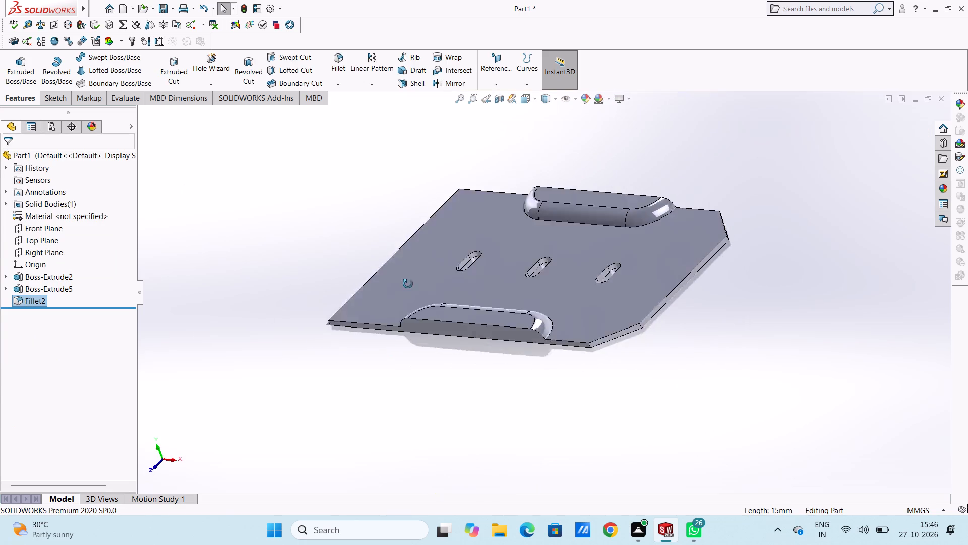
middle_click_drag(408, 284, 390, 408)
middle_click_drag(387, 406, 399, 300)
scroll(399, 300, "up", 1)
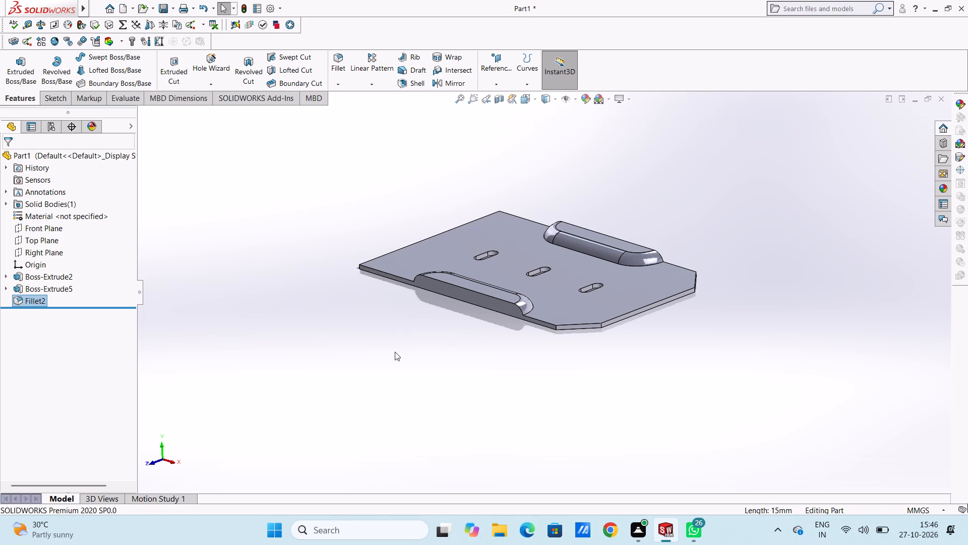
middle_click_drag(394, 371, 369, 306)
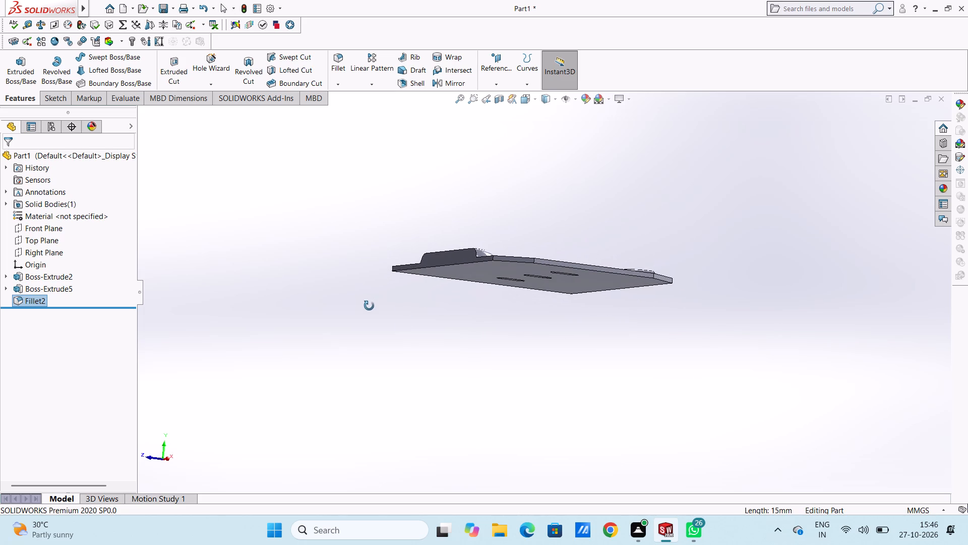
middle_click_drag(369, 306, 387, 326)
scroll(557, 285, "down", 3)
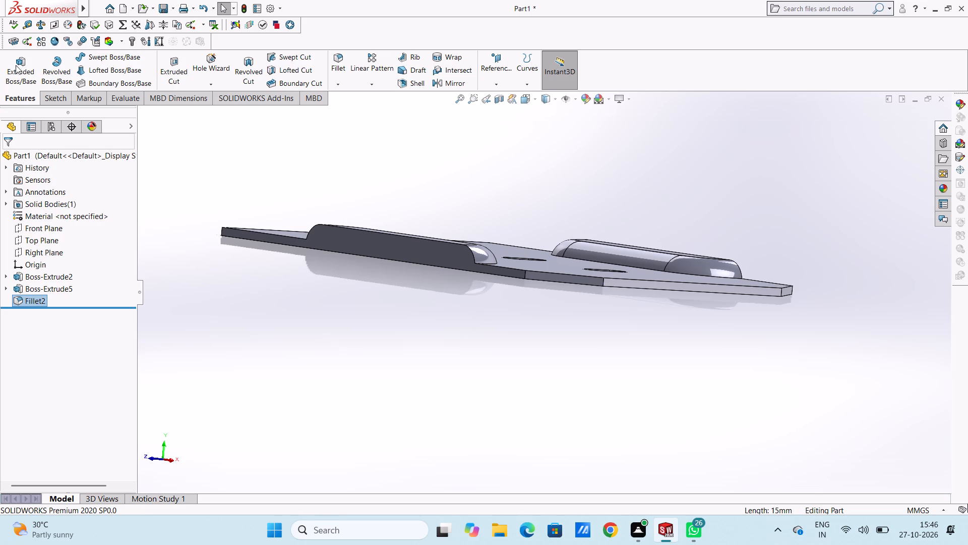
left_click(177, 65)
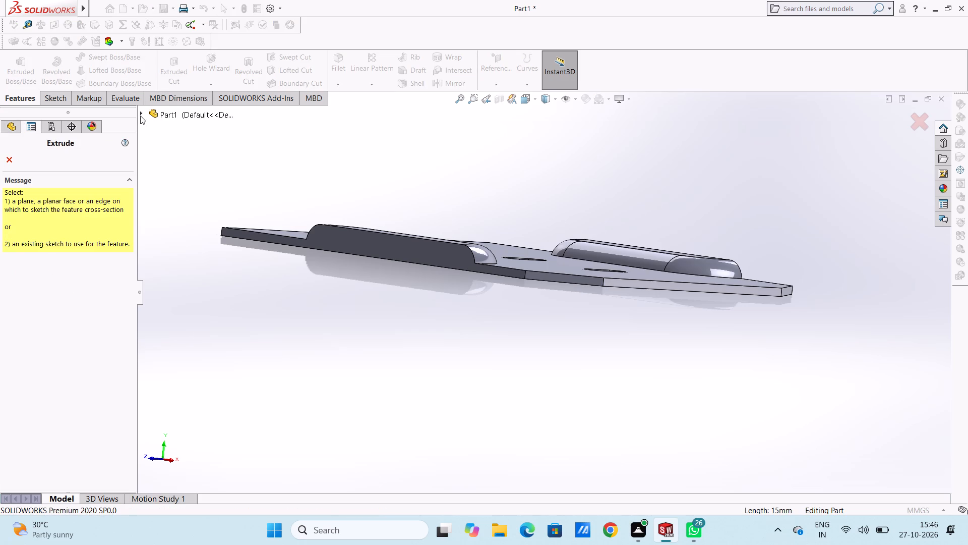
left_click(141, 113)
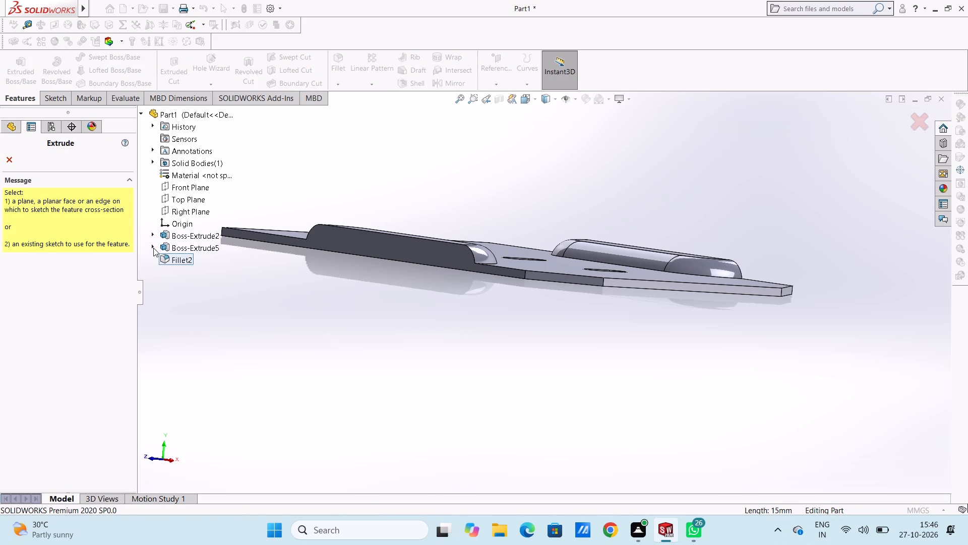
left_click(153, 247)
left_click(181, 256)
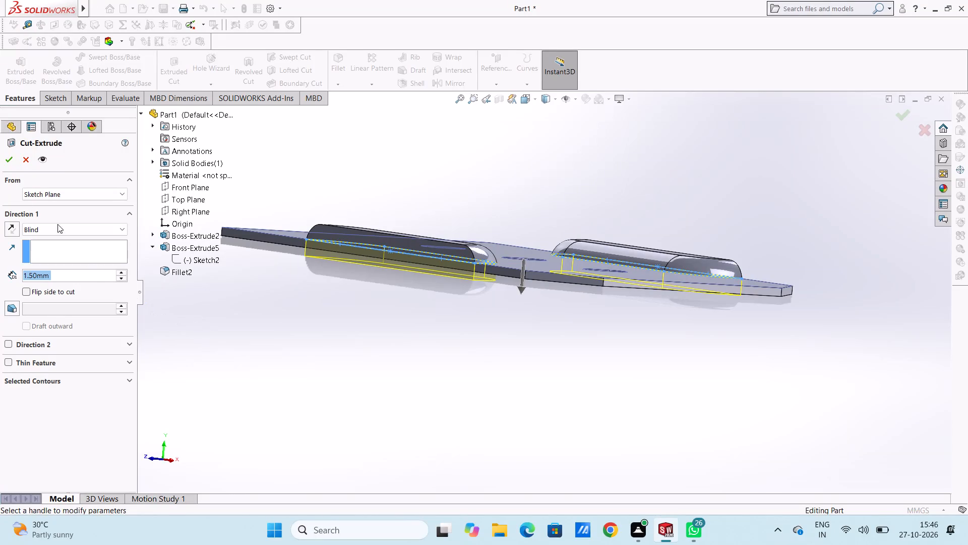
left_click(8, 160)
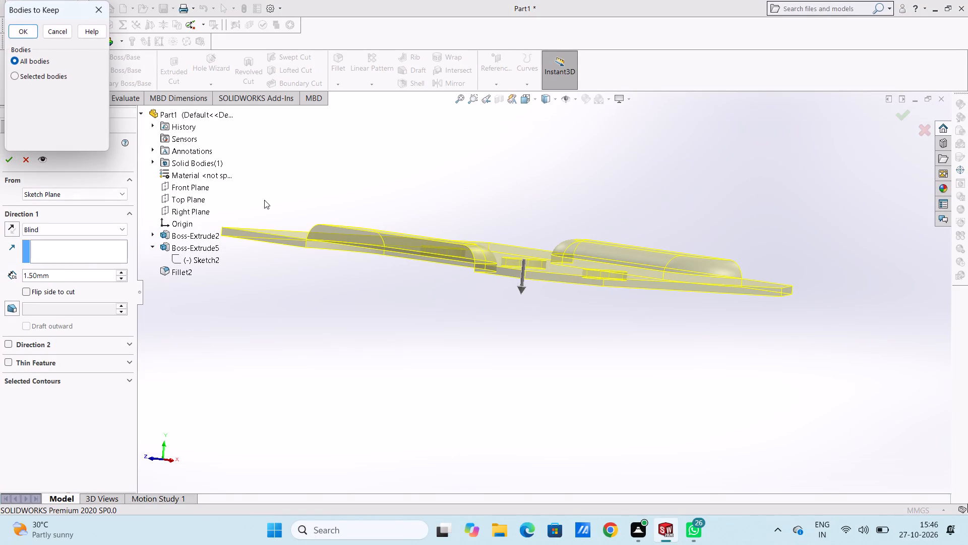
left_click(26, 30)
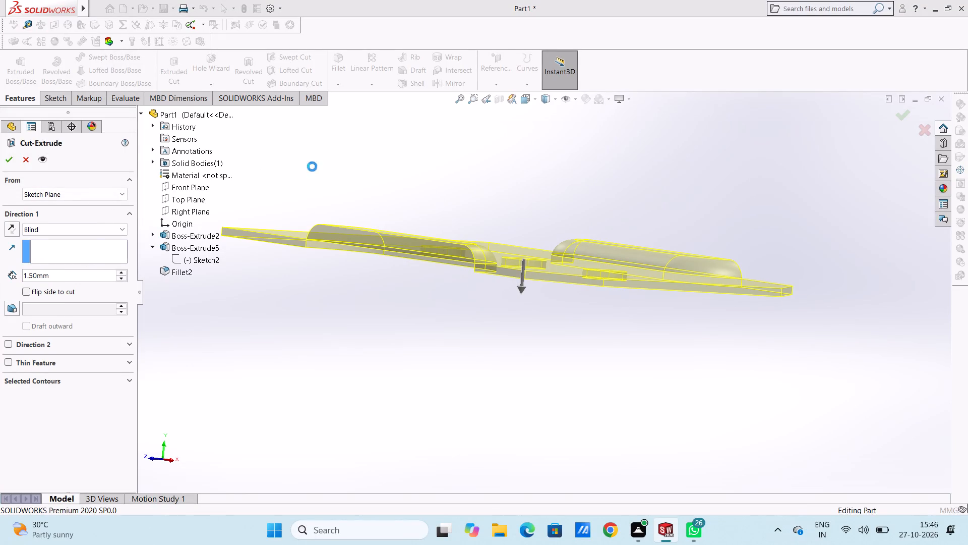
left_click(318, 173)
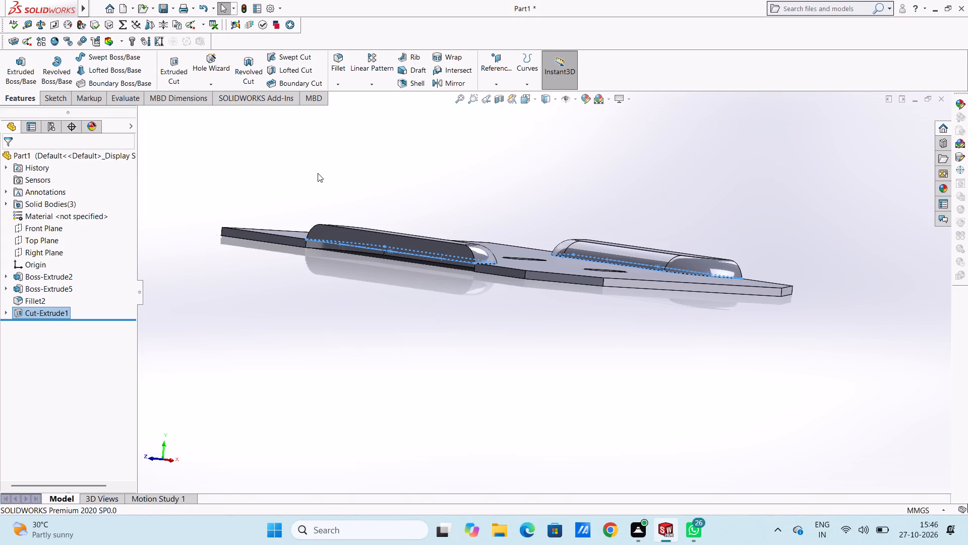
Examine the plate's underside and edges around the two half-slot bosses where the cut was made.
middle_click_drag(316, 172, 353, 242)
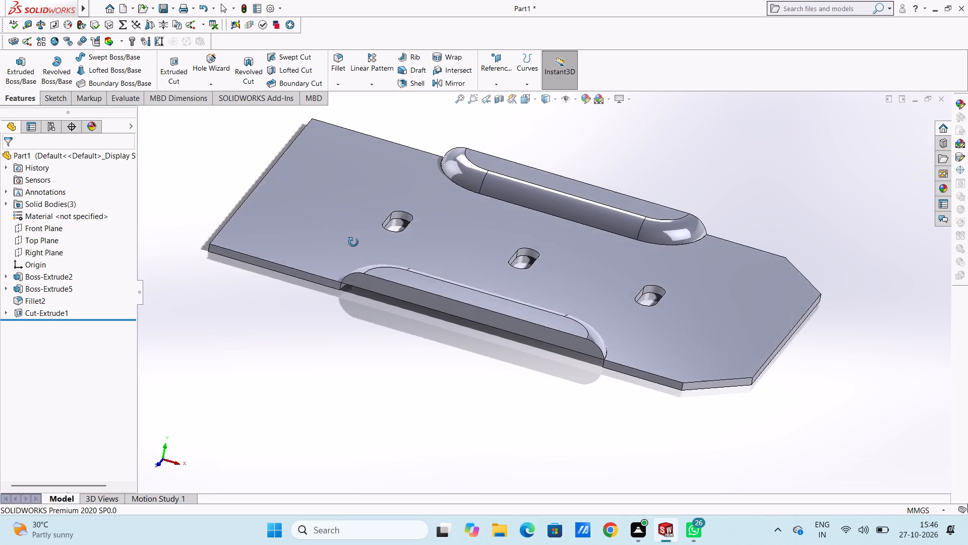
middle_click_drag(353, 242, 330, 171)
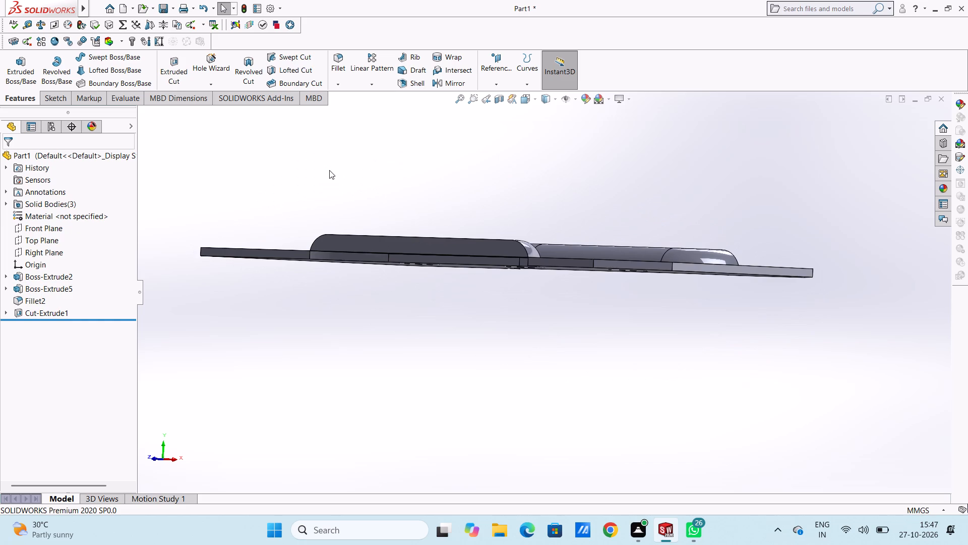
middle_click_drag(368, 187, 366, 118)
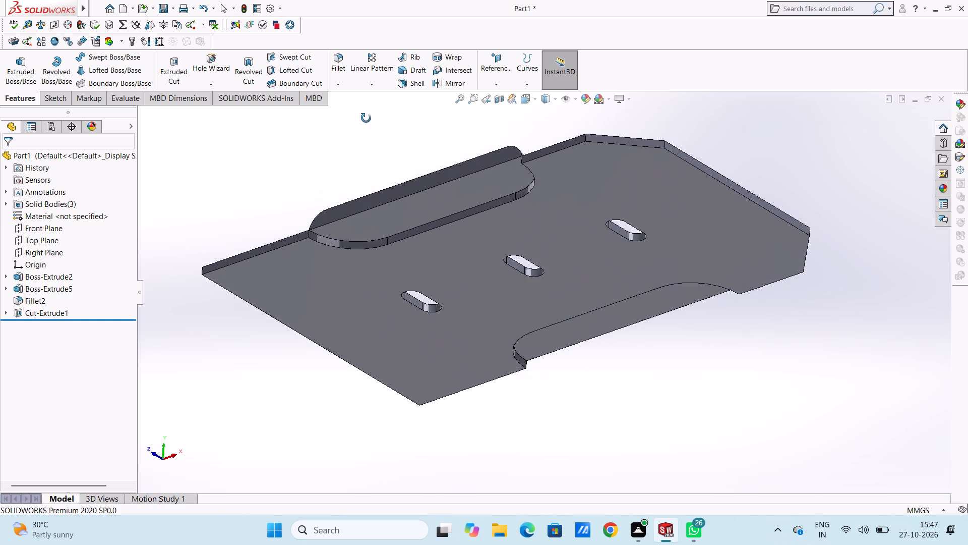
middle_click_drag(366, 118, 321, 155)
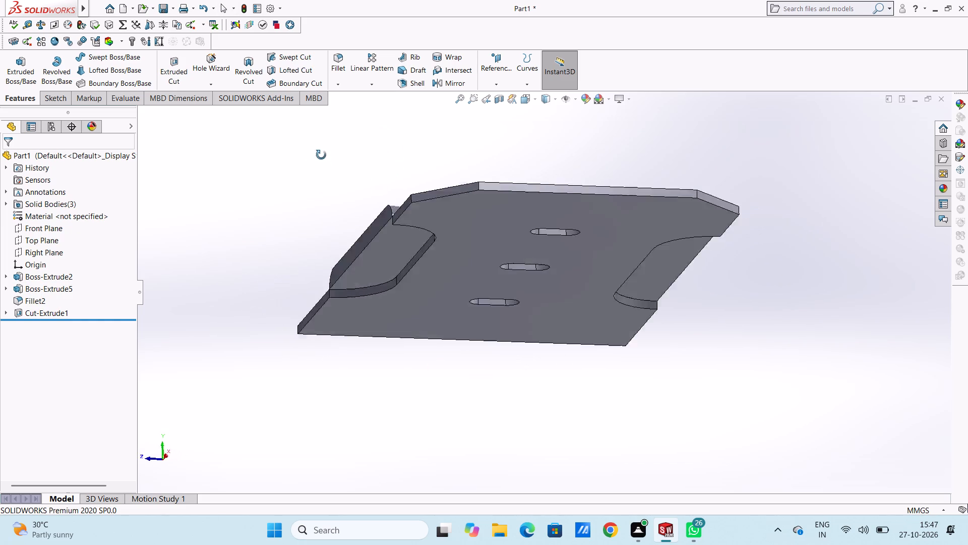
middle_click_drag(321, 155, 374, 226)
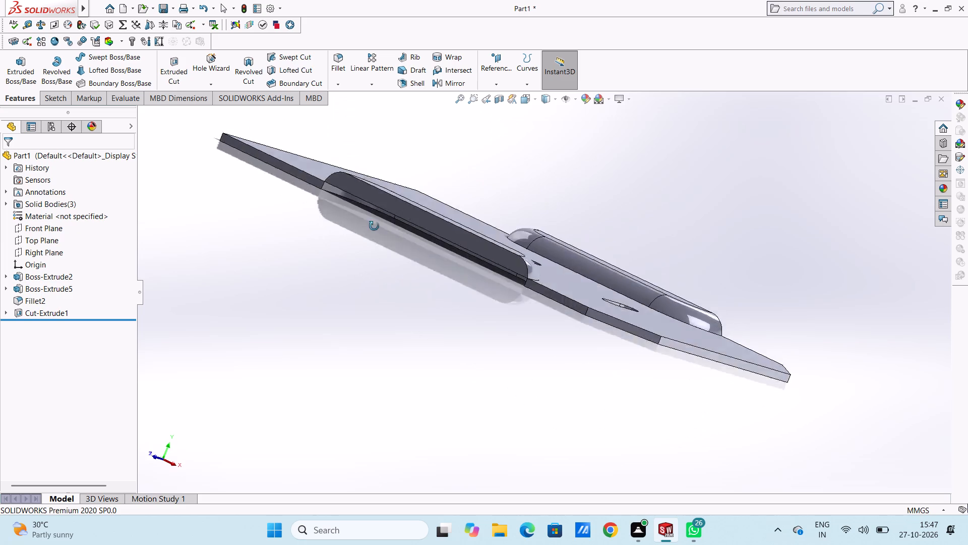
middle_click_drag(374, 226, 402, 243)
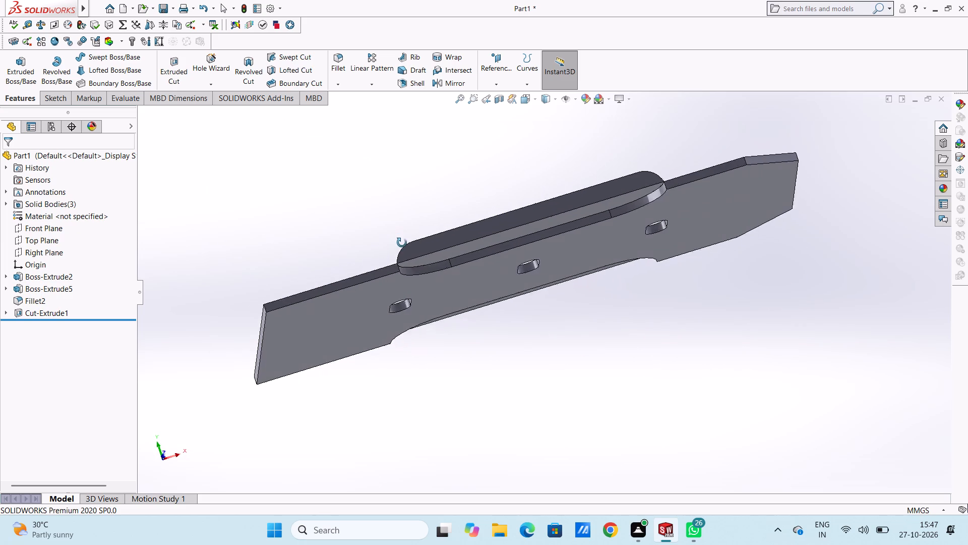
middle_click_drag(402, 243, 391, 248)
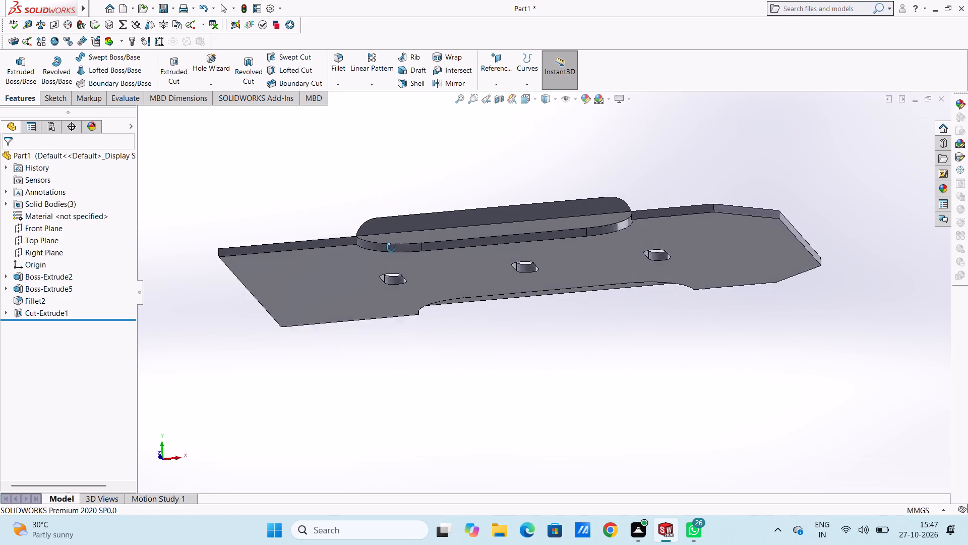
middle_click_drag(391, 248, 396, 389)
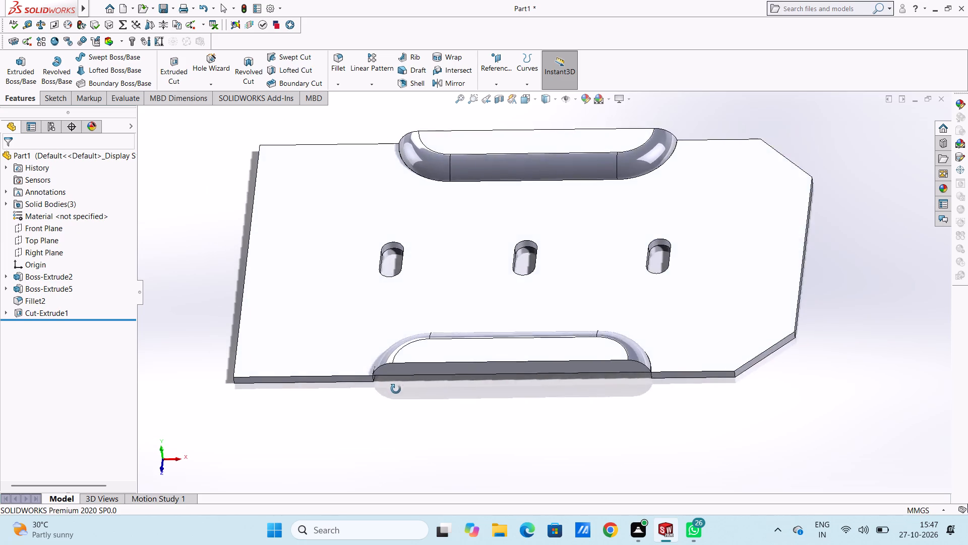
middle_click_drag(396, 389, 408, 319)
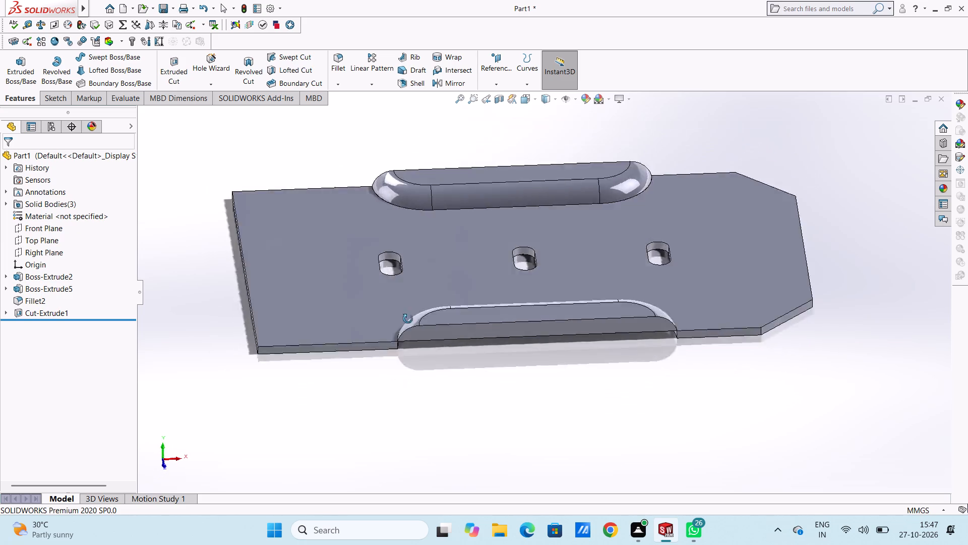
middle_click_drag(408, 319, 381, 246)
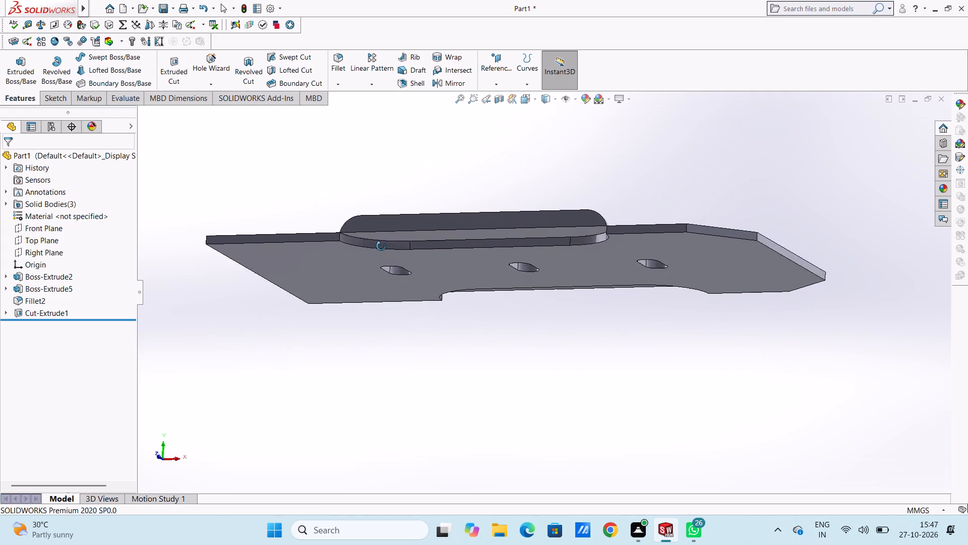
middle_click_drag(381, 246, 379, 216)
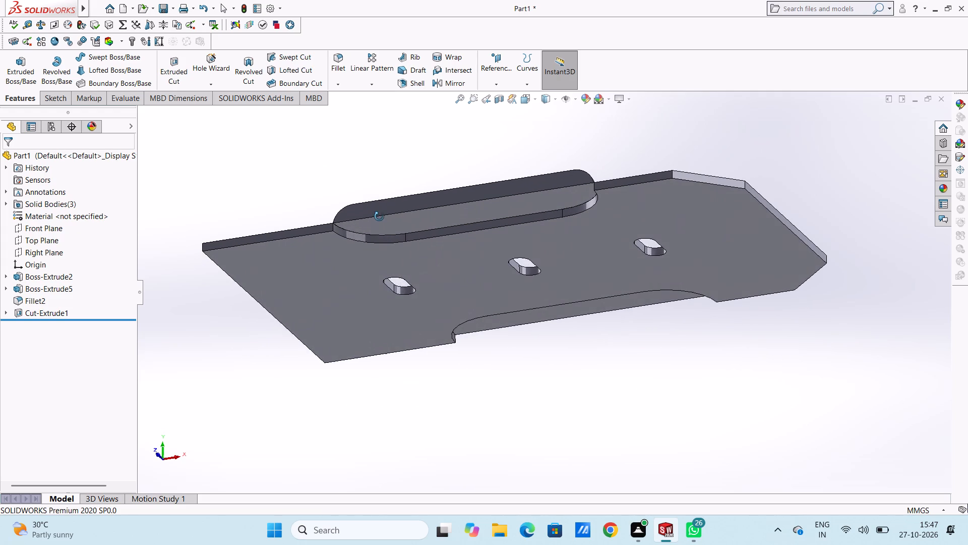
middle_click_drag(379, 216, 377, 217)
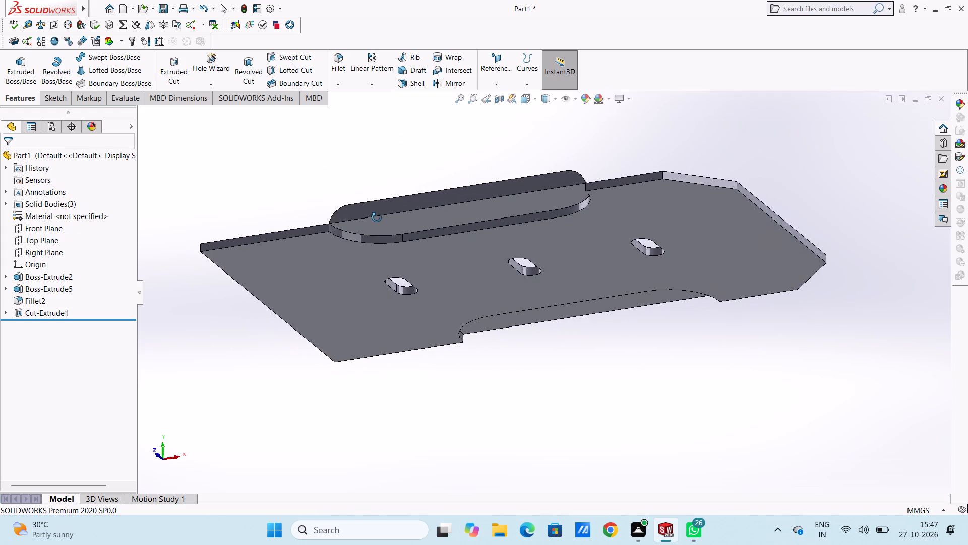
middle_click_drag(377, 217, 377, 221)
scroll(388, 229, "down", 4)
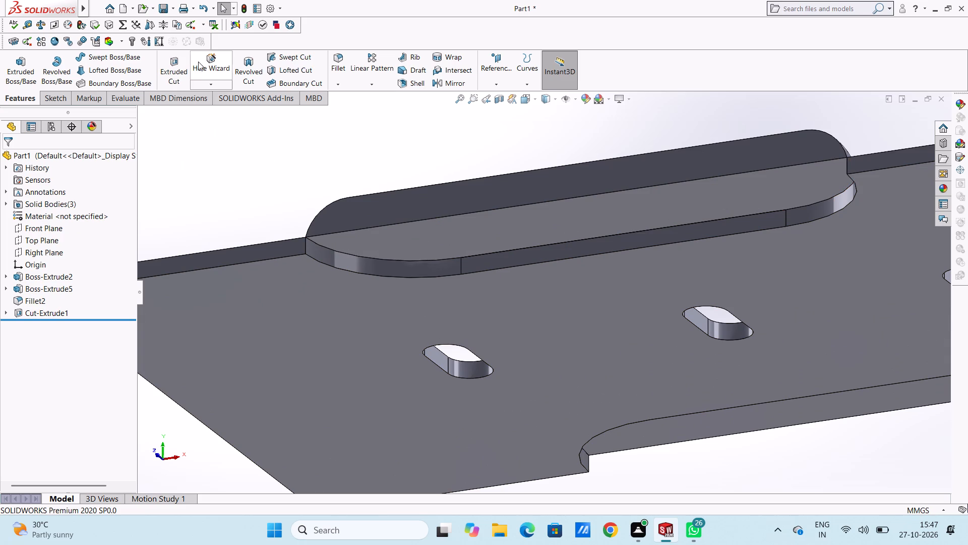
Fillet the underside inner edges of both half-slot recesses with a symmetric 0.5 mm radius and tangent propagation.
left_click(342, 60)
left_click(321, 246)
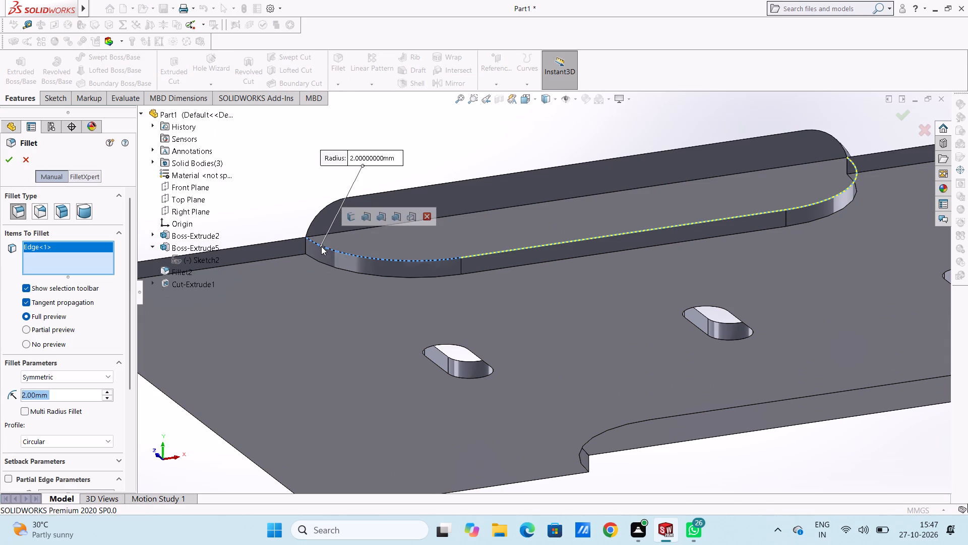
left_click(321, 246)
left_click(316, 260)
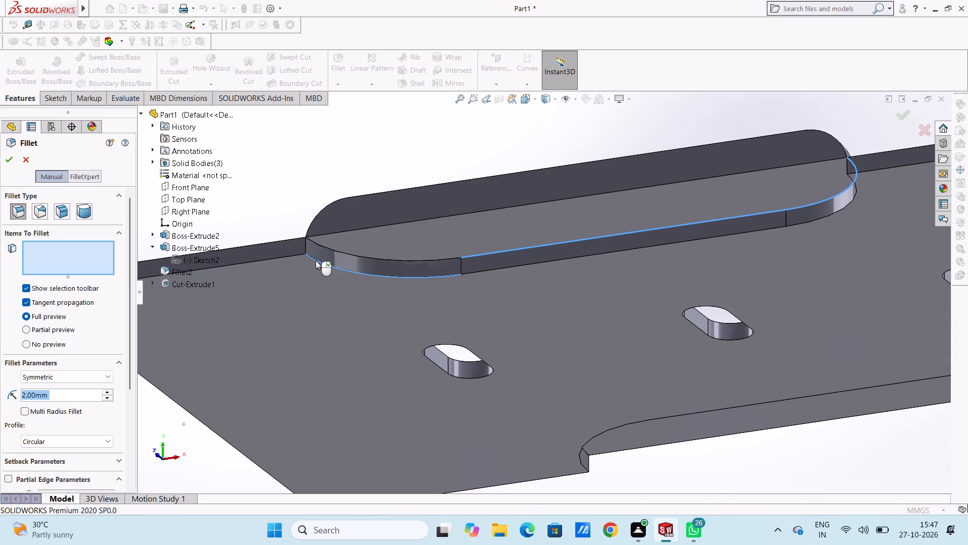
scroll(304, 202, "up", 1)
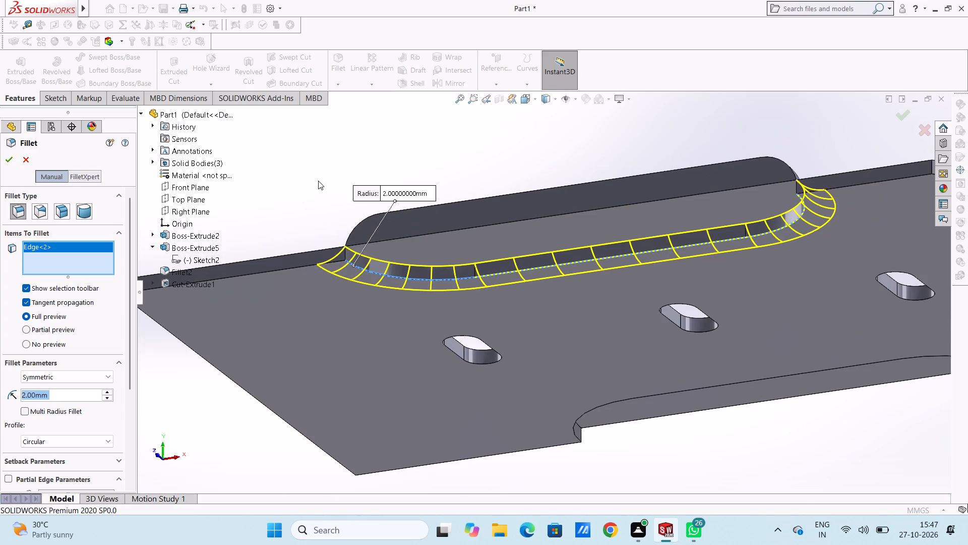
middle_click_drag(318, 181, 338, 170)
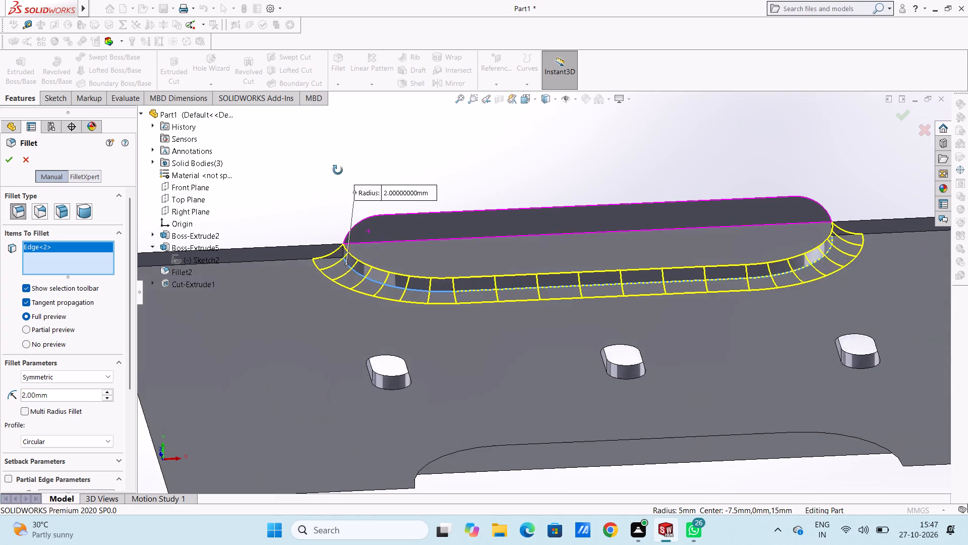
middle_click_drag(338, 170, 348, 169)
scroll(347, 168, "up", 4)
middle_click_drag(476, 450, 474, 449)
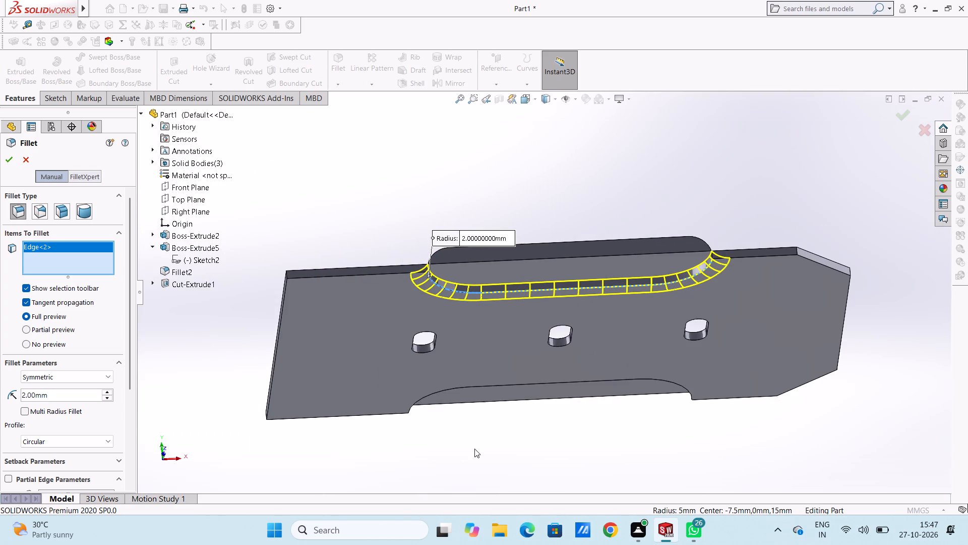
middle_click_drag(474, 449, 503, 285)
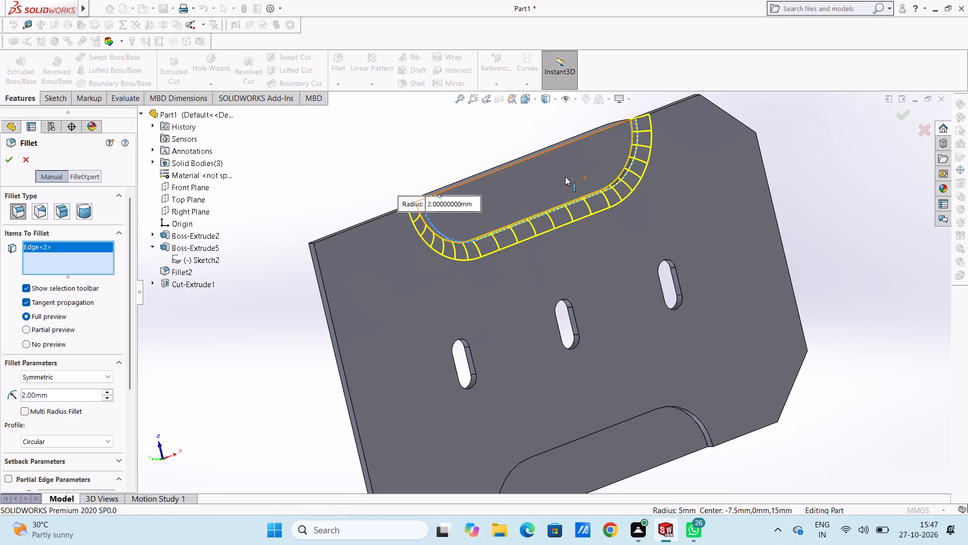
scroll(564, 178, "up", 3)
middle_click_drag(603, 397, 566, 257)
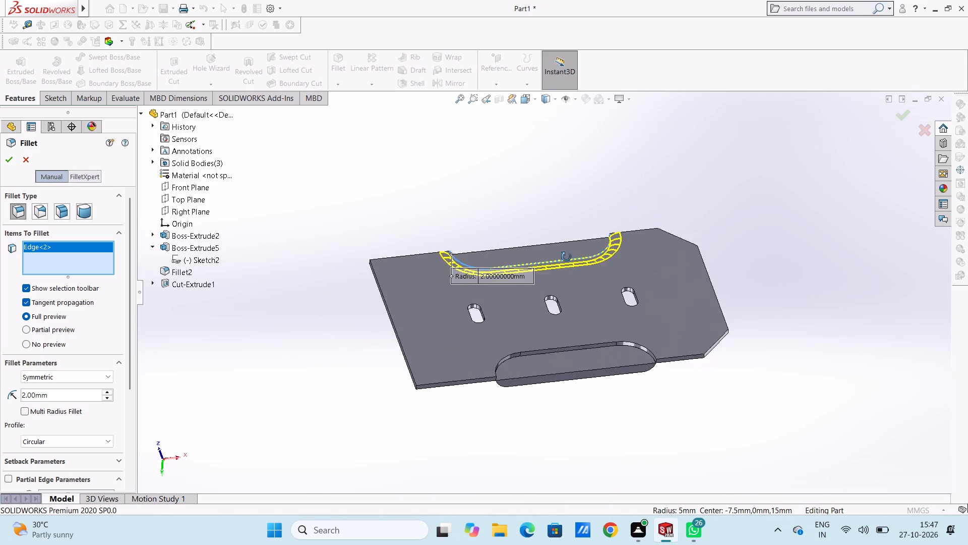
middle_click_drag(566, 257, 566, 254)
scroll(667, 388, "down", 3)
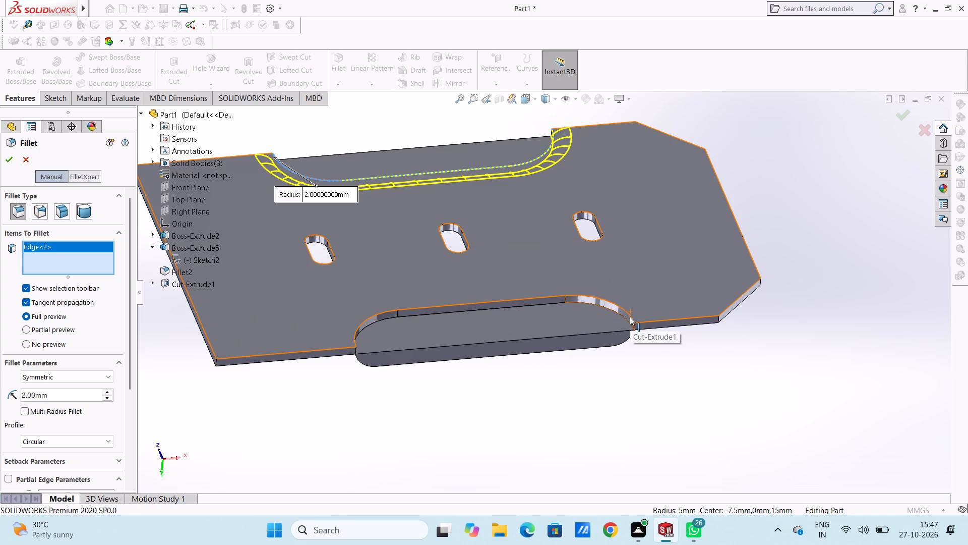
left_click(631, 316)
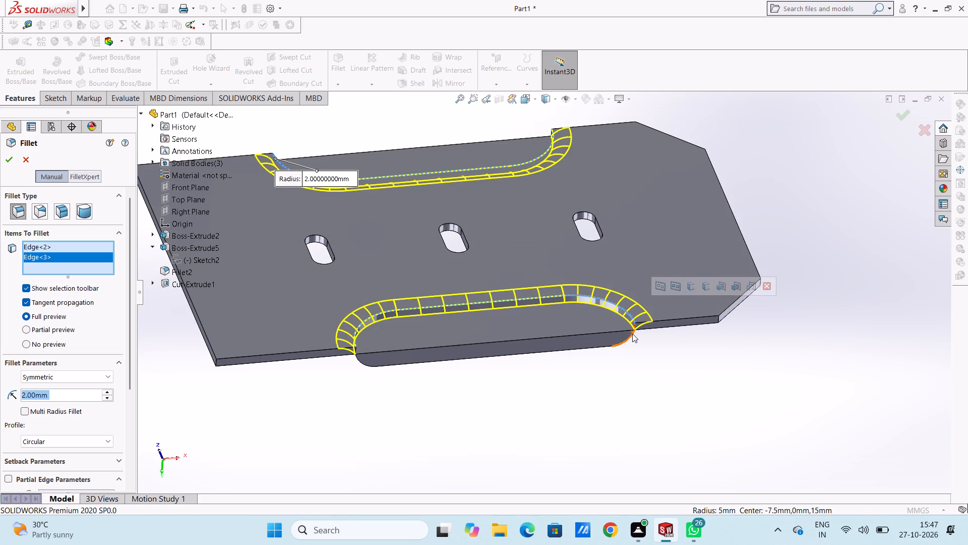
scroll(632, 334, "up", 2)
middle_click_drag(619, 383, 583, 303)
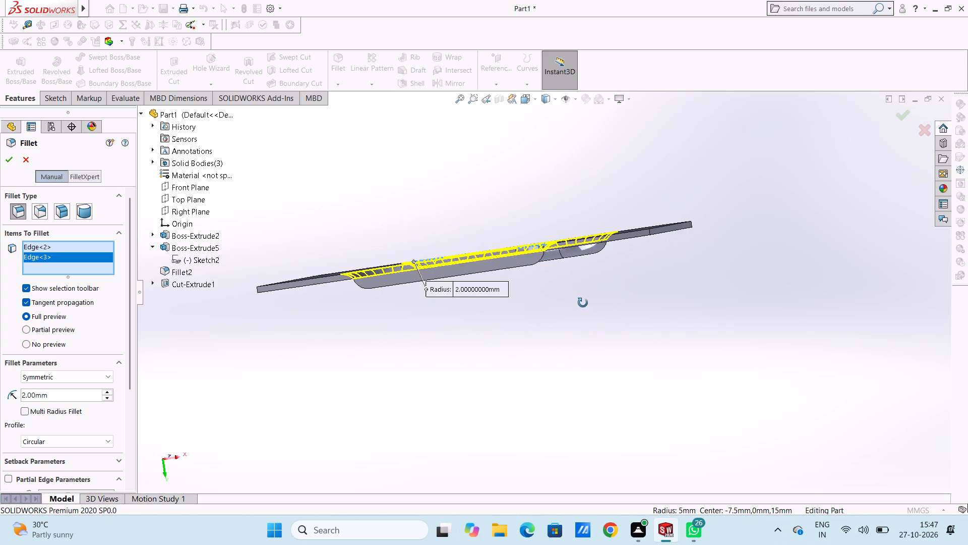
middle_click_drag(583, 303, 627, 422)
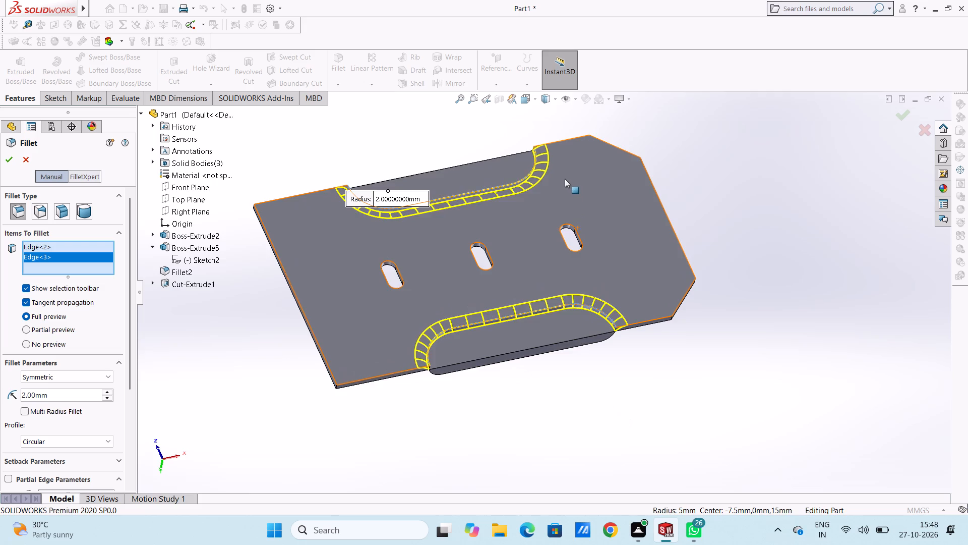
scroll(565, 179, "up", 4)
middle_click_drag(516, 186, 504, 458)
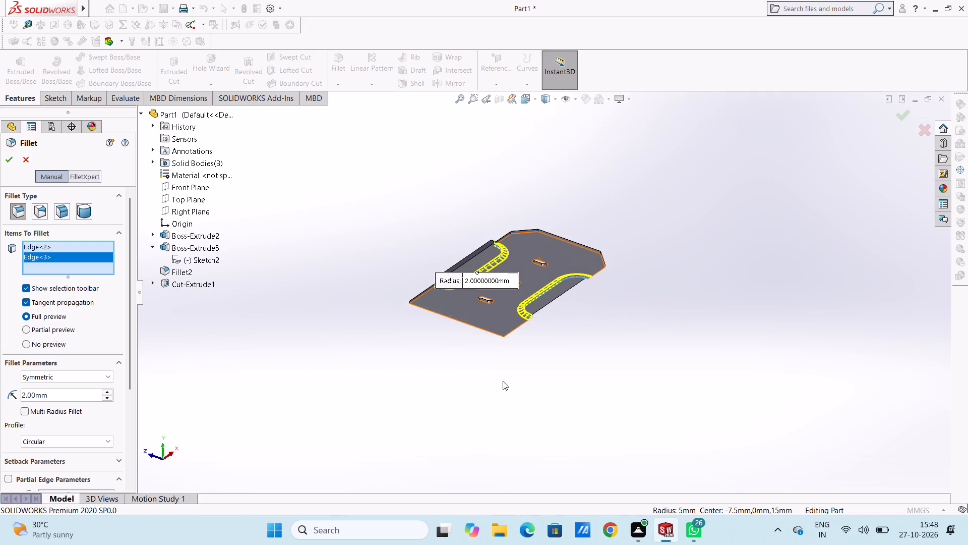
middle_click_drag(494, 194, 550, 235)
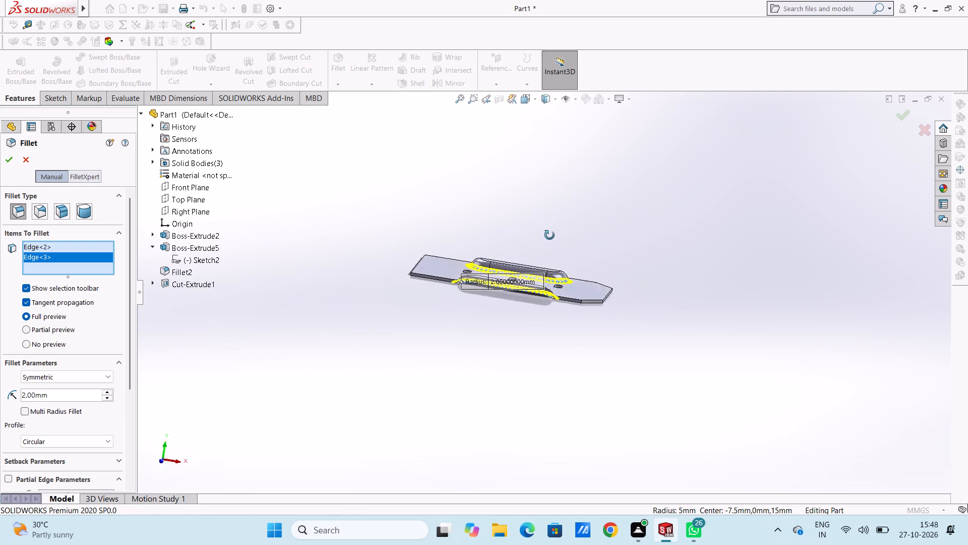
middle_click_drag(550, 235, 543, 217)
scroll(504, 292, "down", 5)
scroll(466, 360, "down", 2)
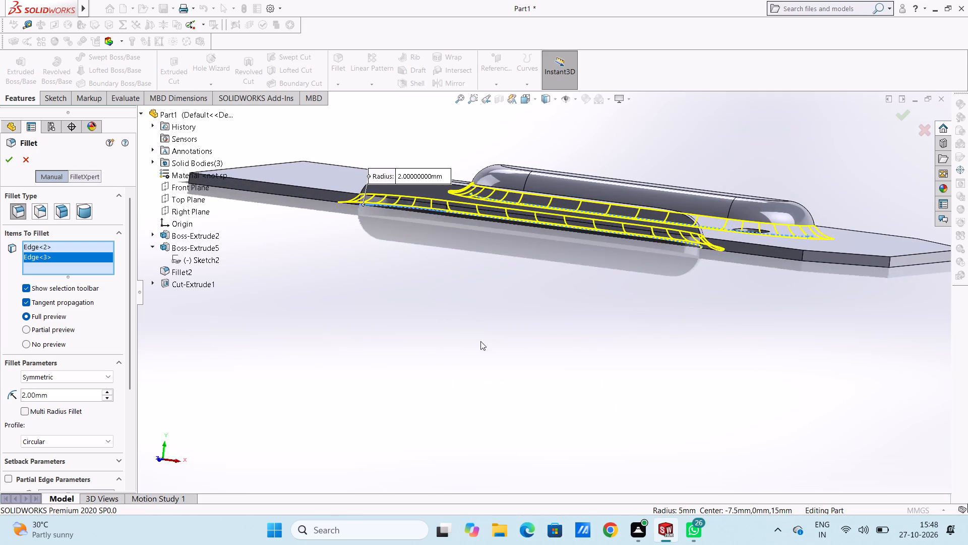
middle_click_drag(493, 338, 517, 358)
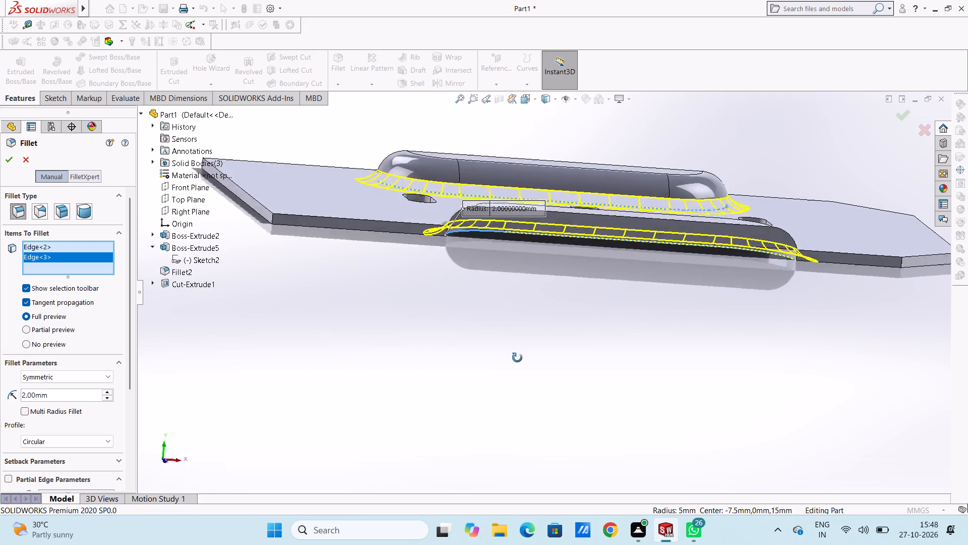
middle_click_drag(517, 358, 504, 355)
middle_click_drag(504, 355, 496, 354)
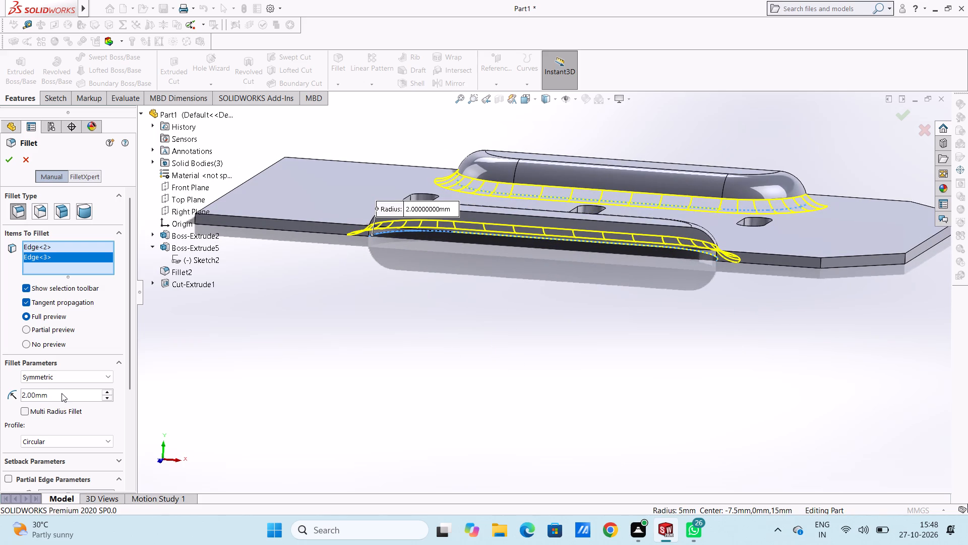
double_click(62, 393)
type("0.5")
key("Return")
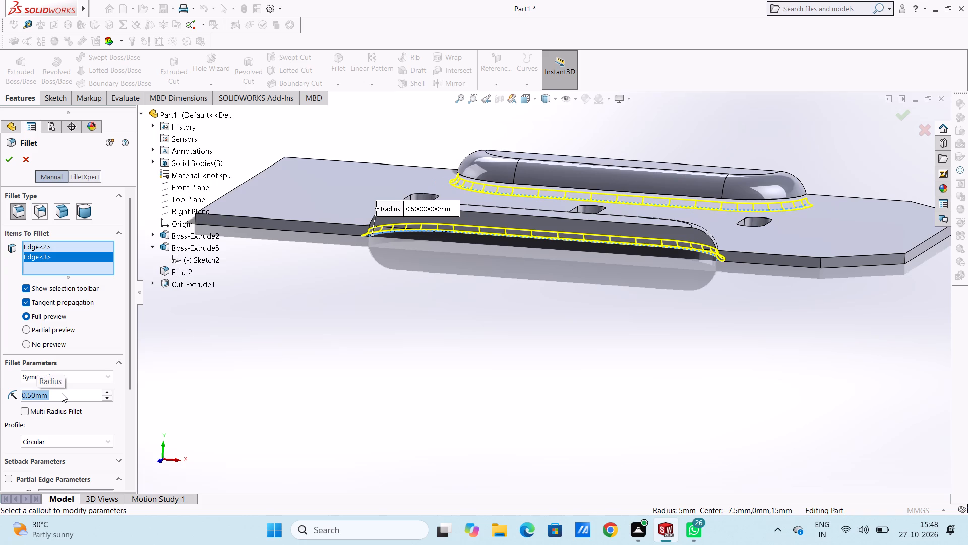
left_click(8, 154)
Examine the filleted recess edges and both half-slot bosses from above and below the plate.
middle_click_drag(361, 407, 359, 376)
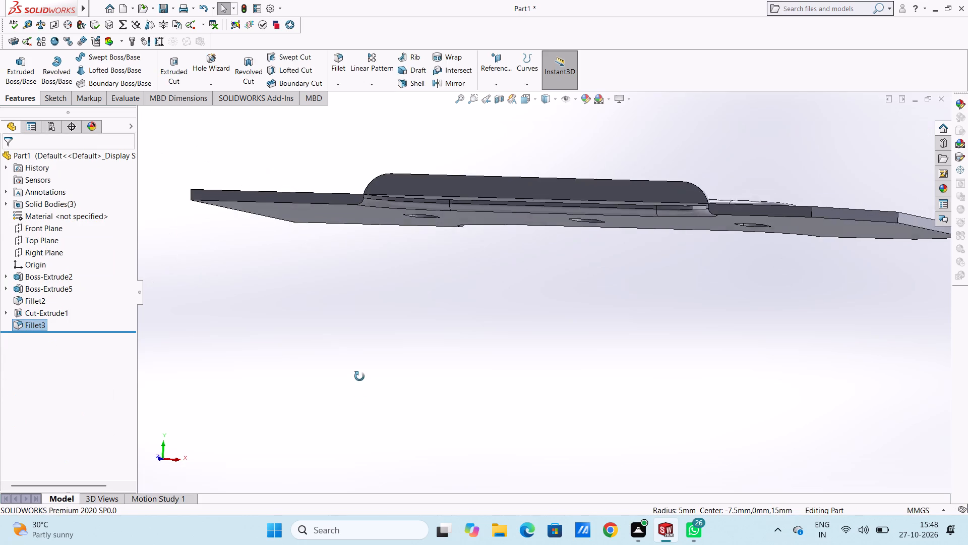
middle_click_drag(359, 376, 370, 407)
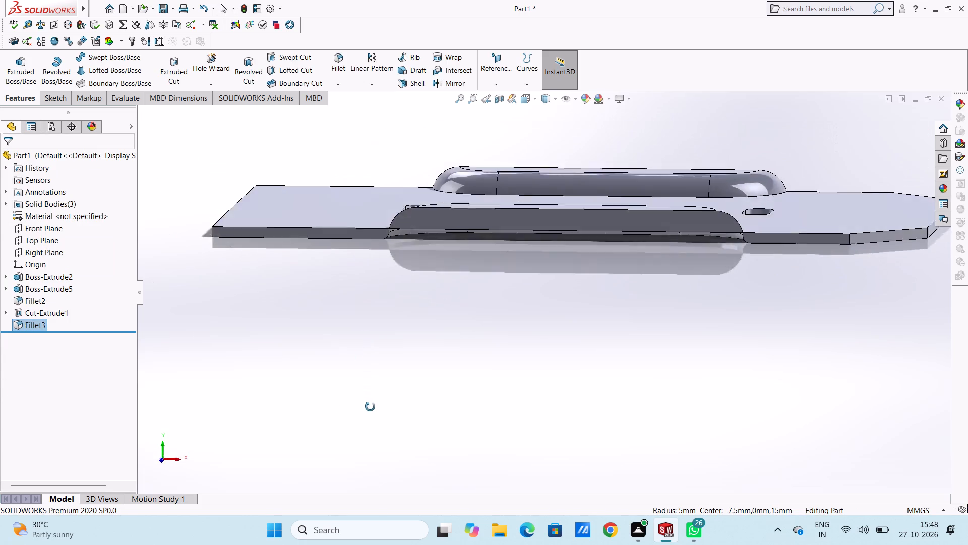
middle_click_drag(370, 407, 375, 440)
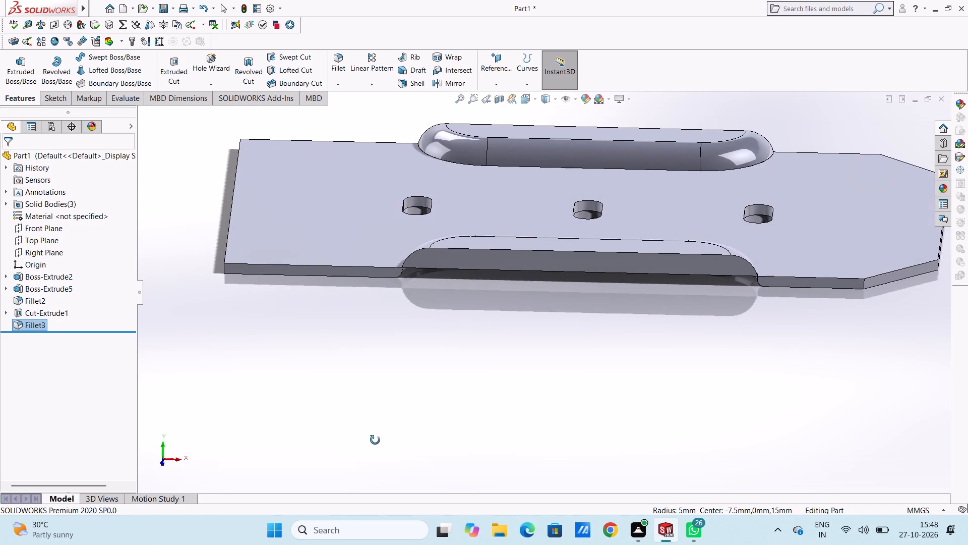
middle_click_drag(375, 440, 377, 450)
middle_click_drag(377, 447, 376, 428)
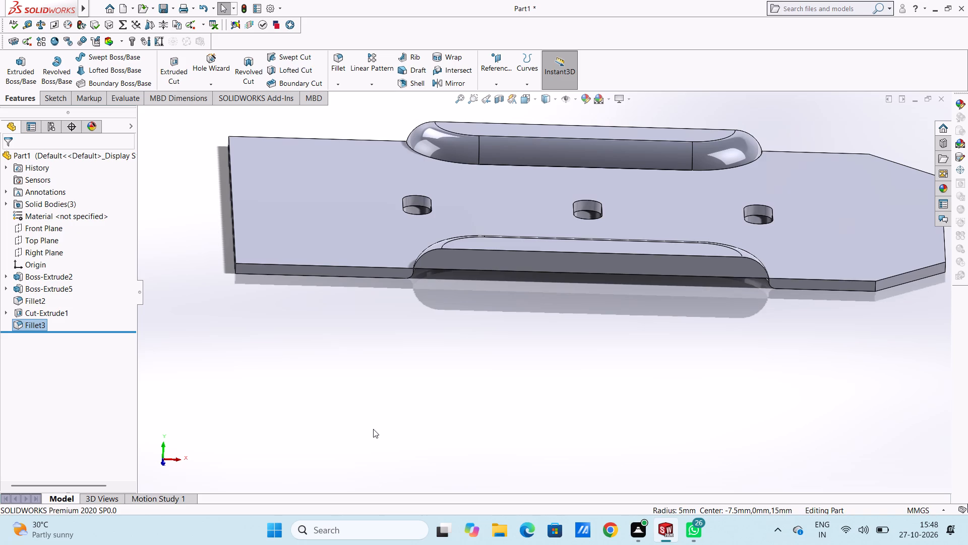
middle_click_drag(373, 429, 289, 371)
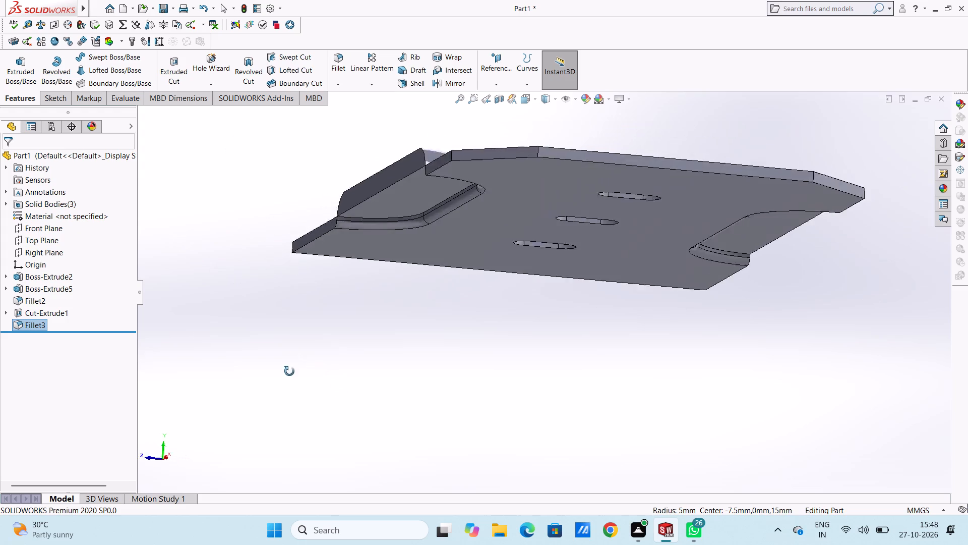
middle_click_drag(289, 371, 310, 369)
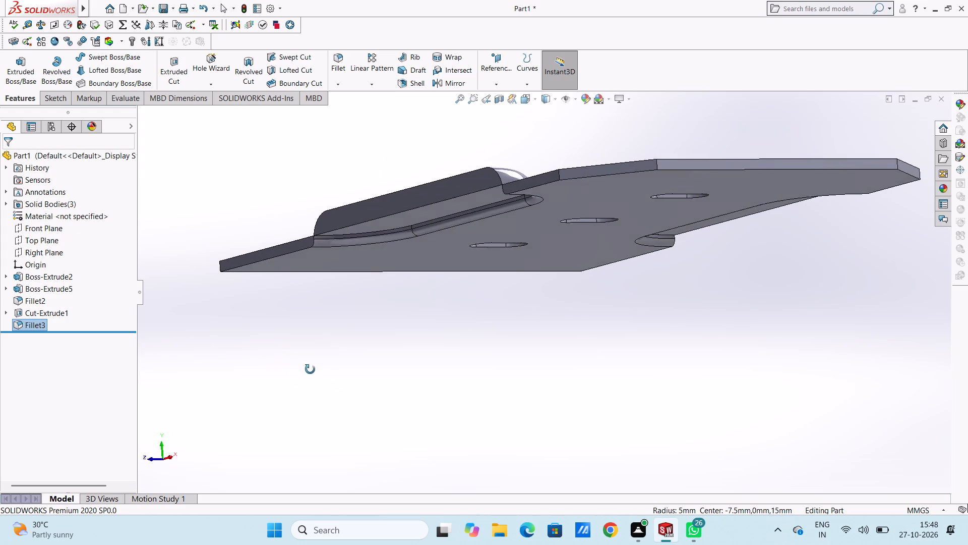
middle_click_drag(310, 369, 329, 336)
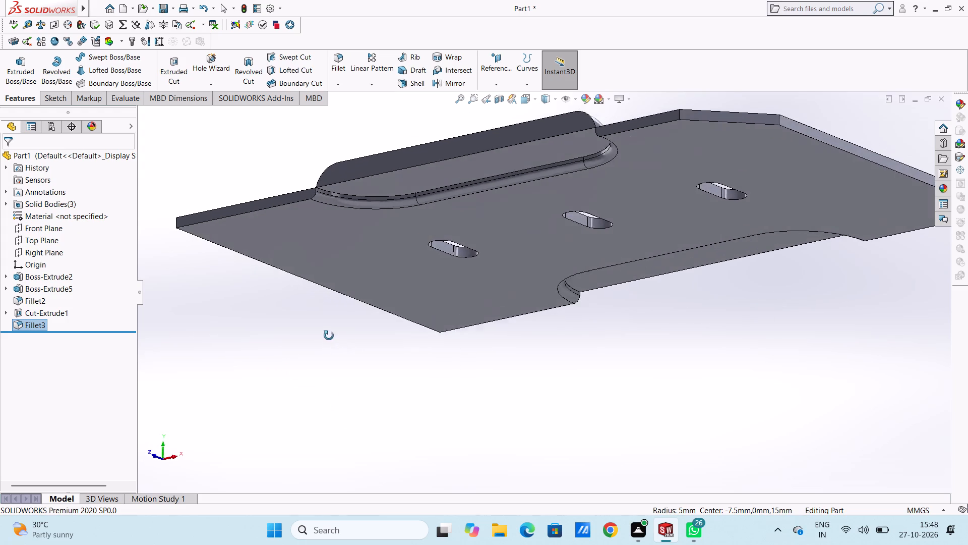
middle_click_drag(329, 336, 314, 330)
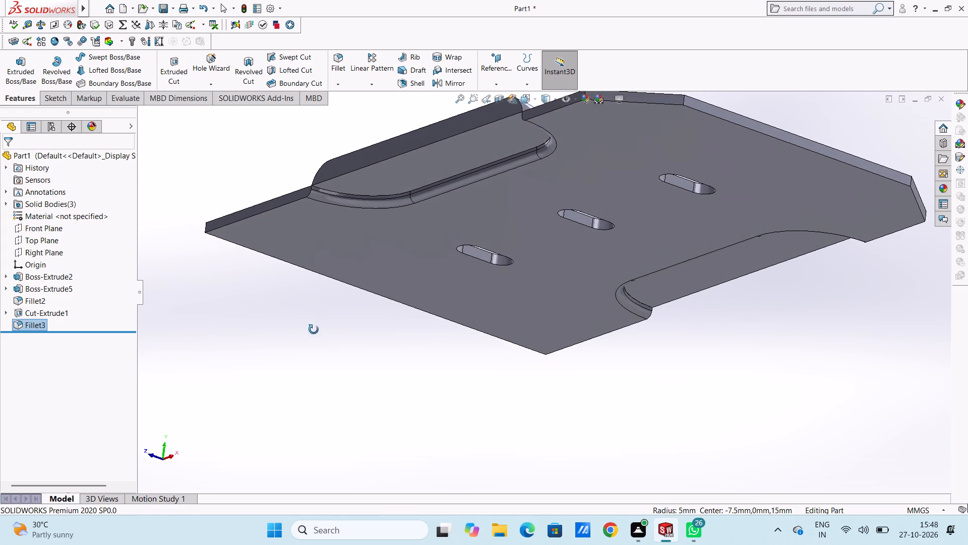
middle_click_drag(314, 330, 324, 388)
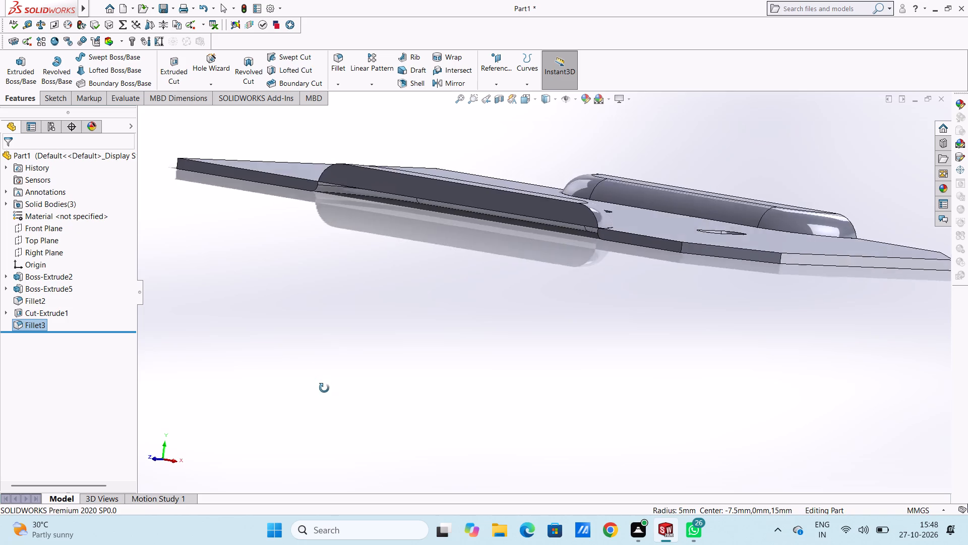
middle_click_drag(324, 388, 303, 296)
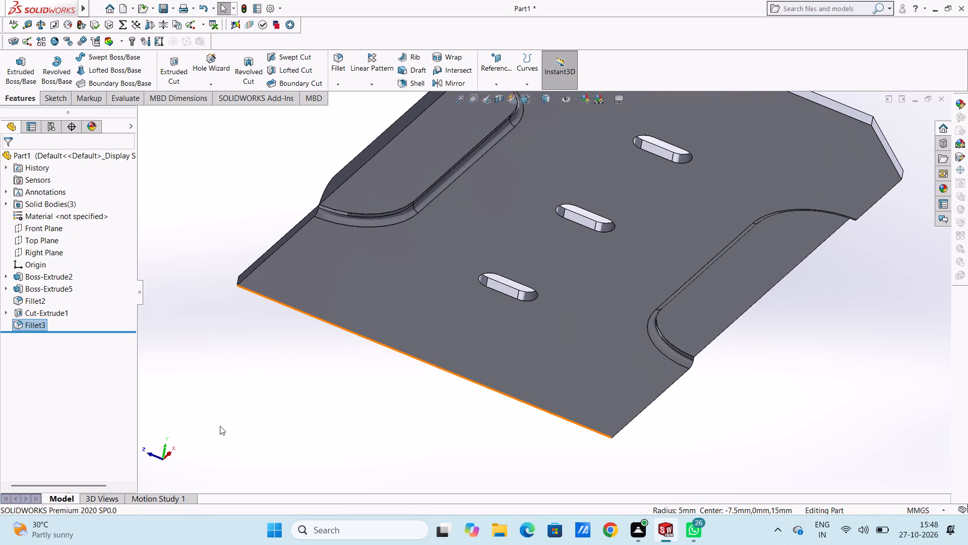
Undo the underside recess fillet, the half-slot cut-extrude and the top-edge boss fillet.
key("ctrl+z")
key("ctrl+z")
key("ctrl+z")
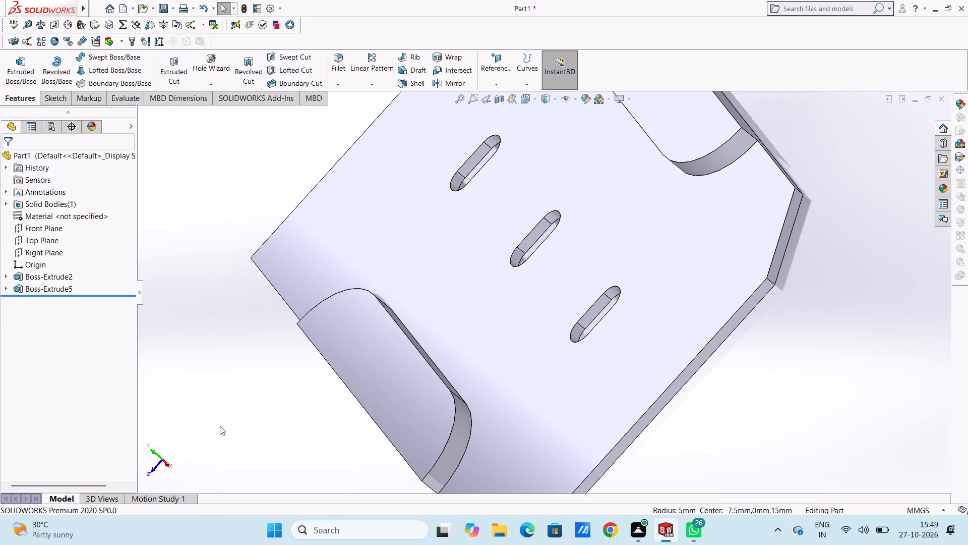
key("ctrl+y")
key("ctrl+y")
Fillet the top inner edges of both half-slot bosses with a symmetric 2 mm radius and tangent propagation.
scroll(220, 426, "up", 5)
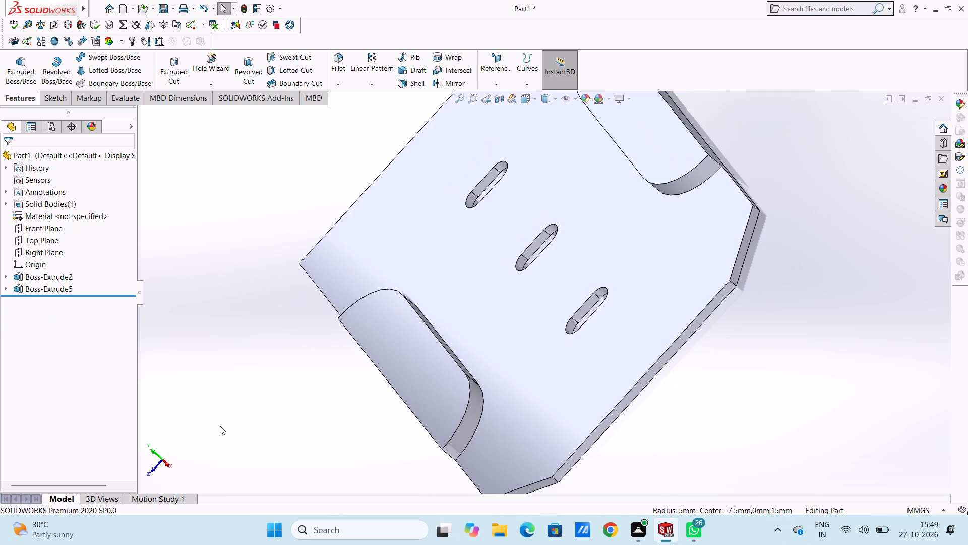
middle_click_drag(551, 380, 545, 376)
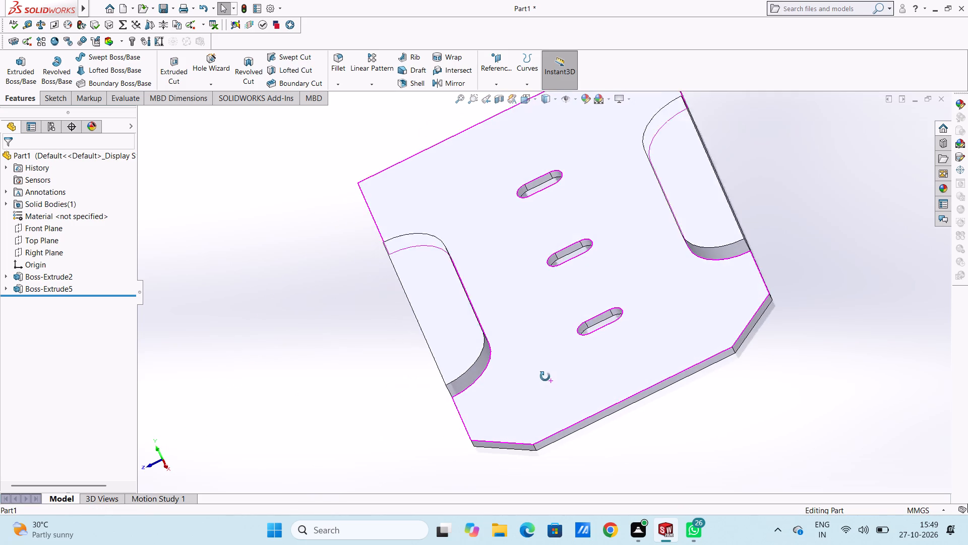
middle_click_drag(545, 376, 527, 369)
scroll(576, 318, "down", 2)
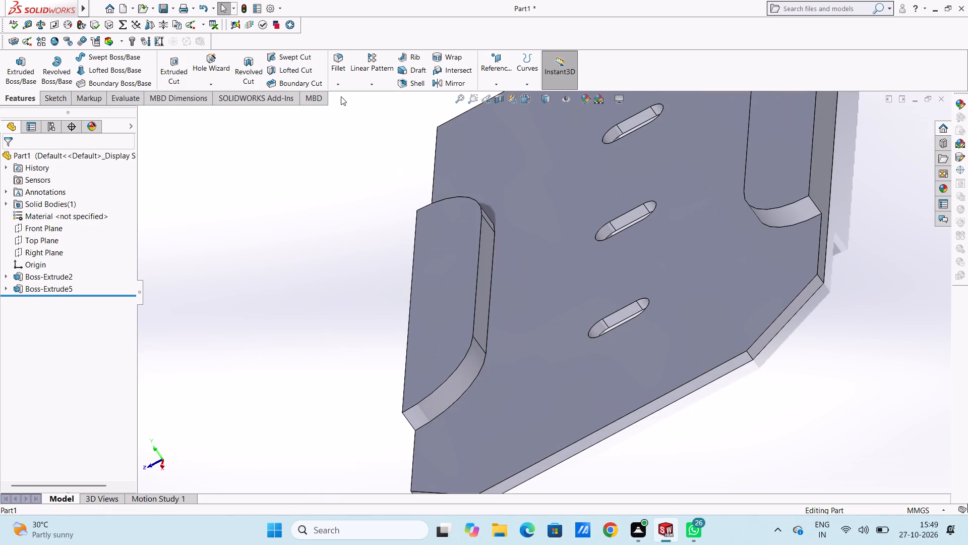
left_click(344, 62)
left_click(477, 257)
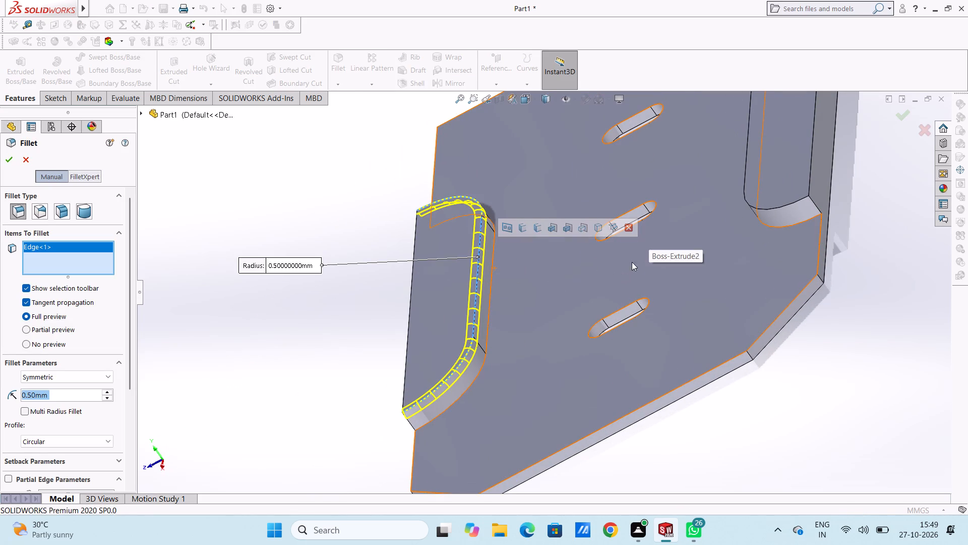
middle_click_drag(739, 194, 807, 199)
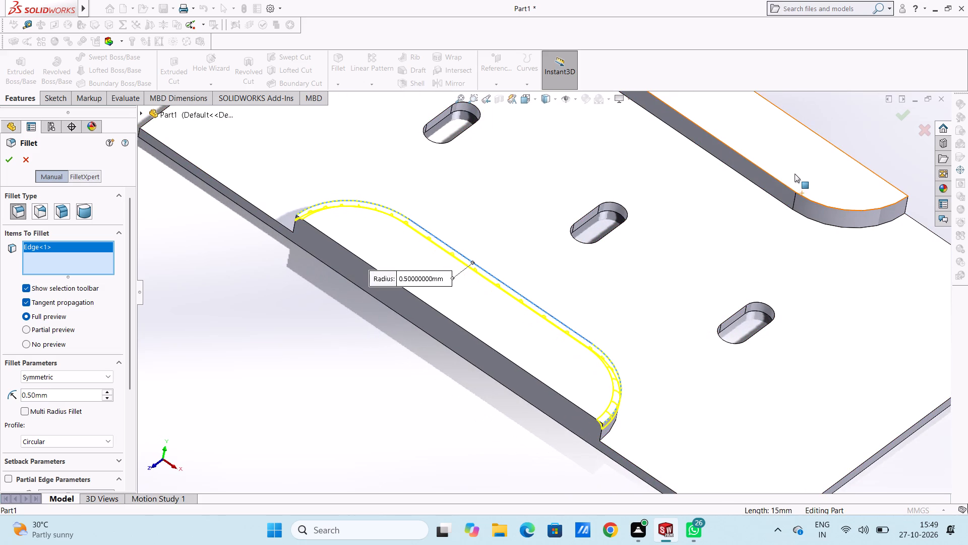
left_click(775, 178)
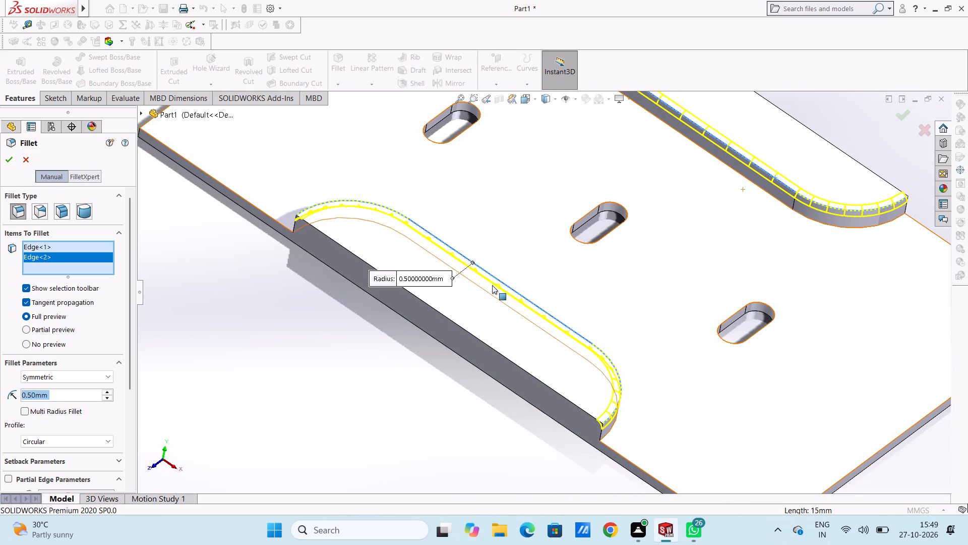
key("2")
key("Return")
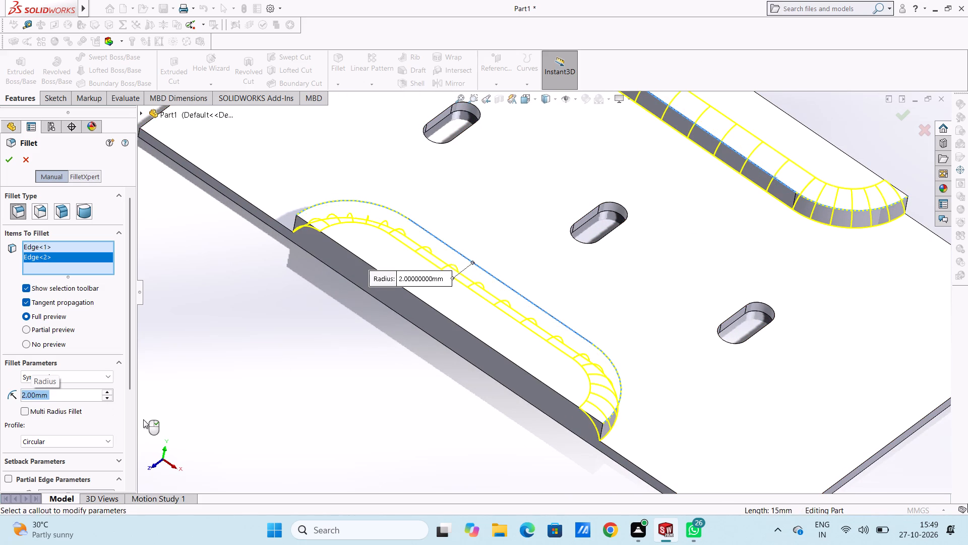
scroll(143, 419, "up", 5)
middle_click_drag(408, 389, 347, 352)
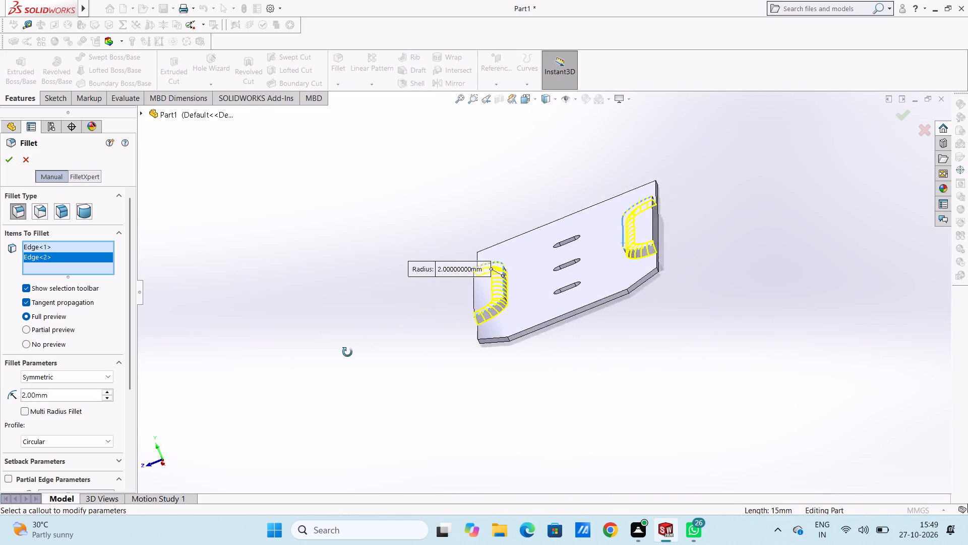
middle_click_drag(347, 352, 373, 393)
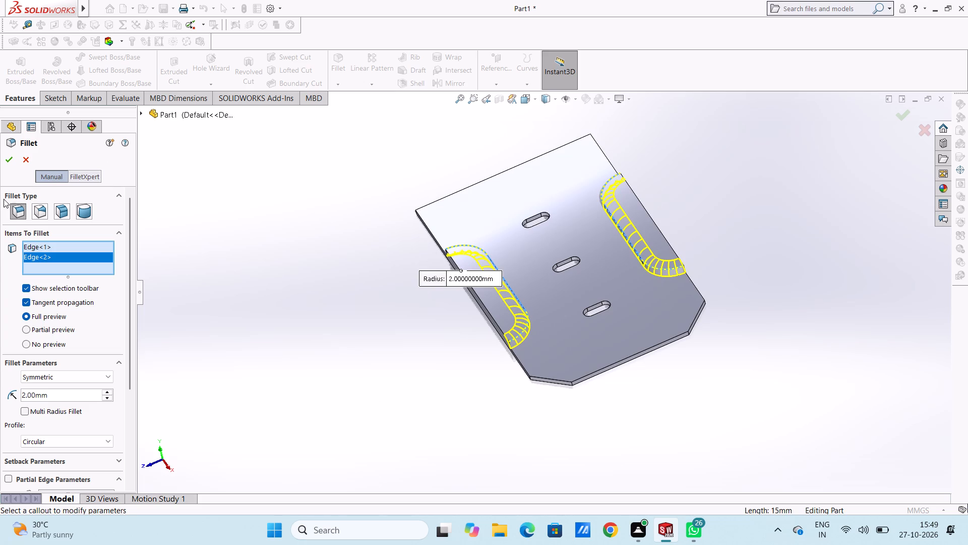
left_click(12, 160)
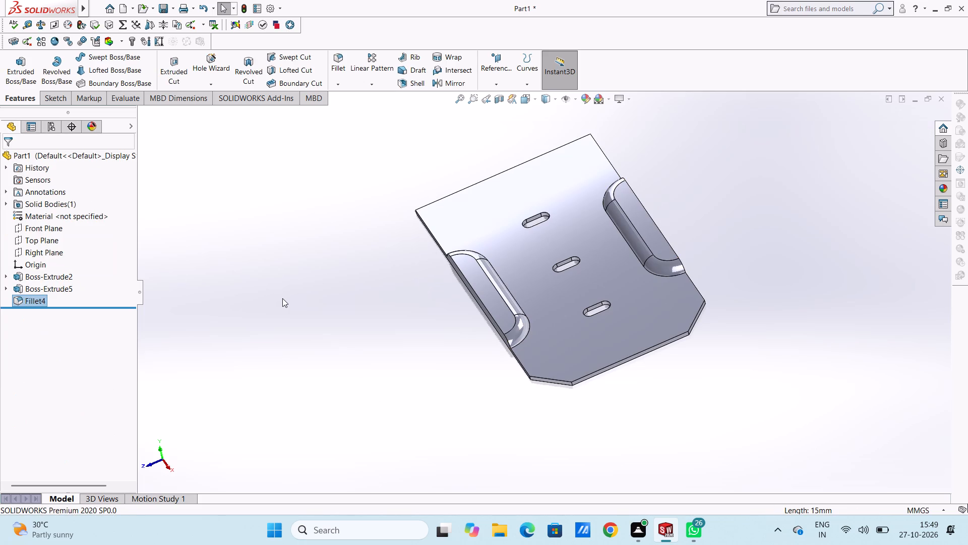
Examine the rounded half-slot bosses in isometric, top, front and angled views.
middle_click_drag(261, 314, 283, 311)
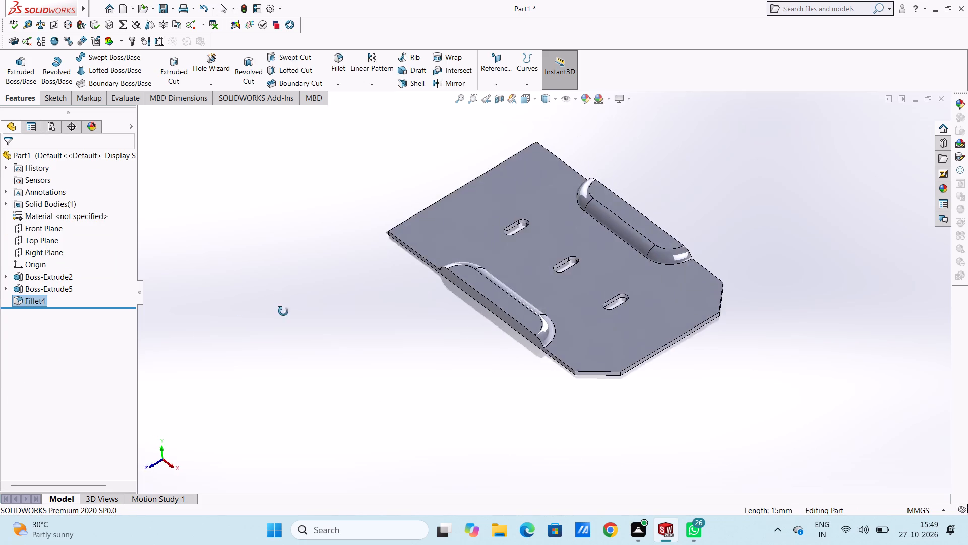
middle_click_drag(283, 311, 267, 351)
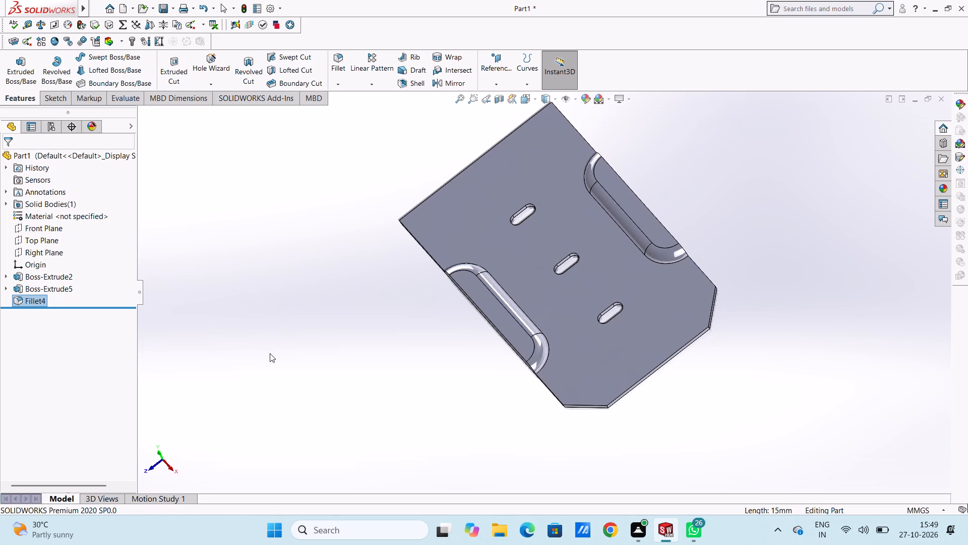
key("ctrl+7")
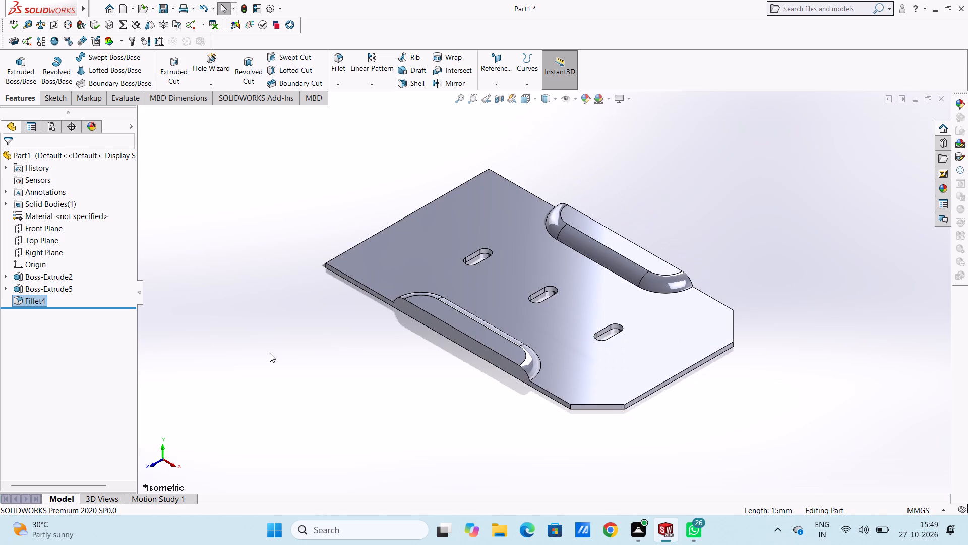
key("ctrl+5")
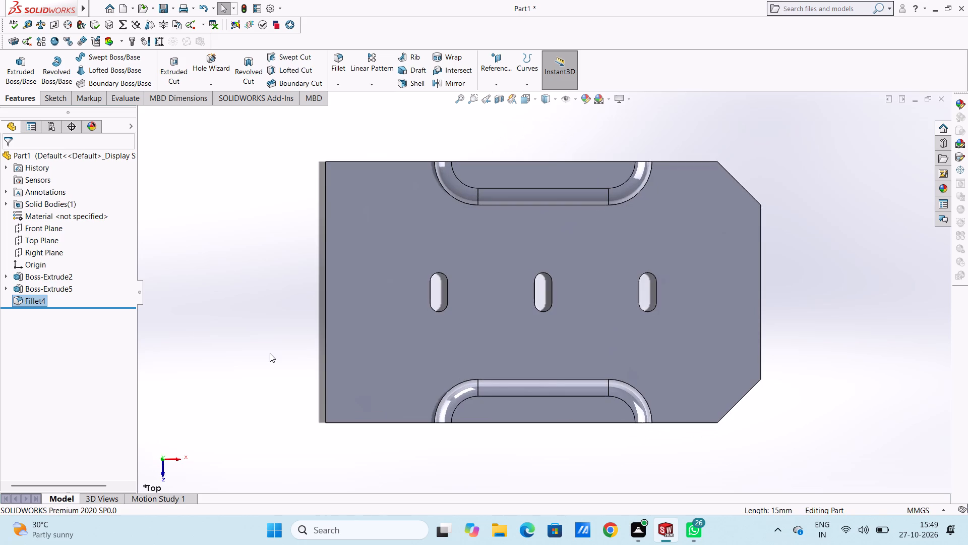
scroll(448, 274, "up", 3)
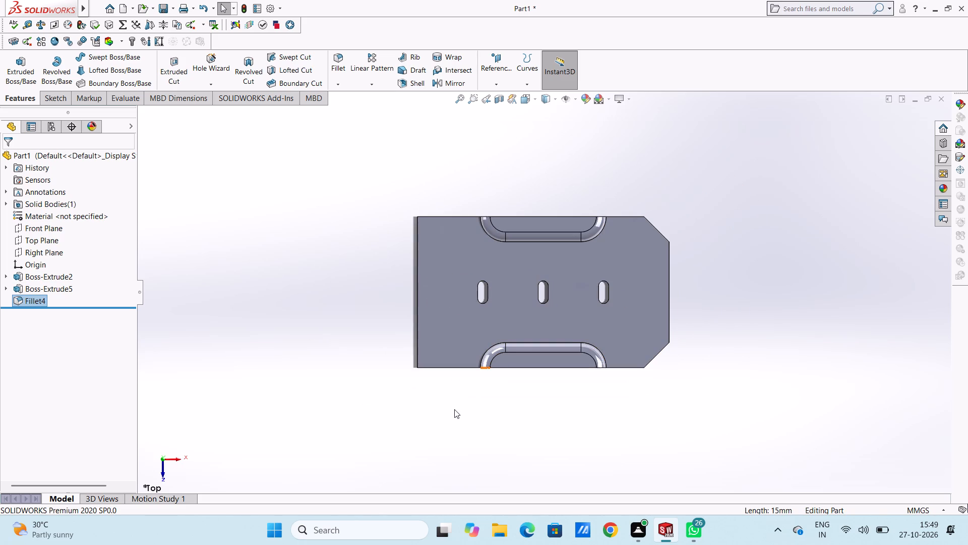
middle_click_drag(454, 409, 461, 252)
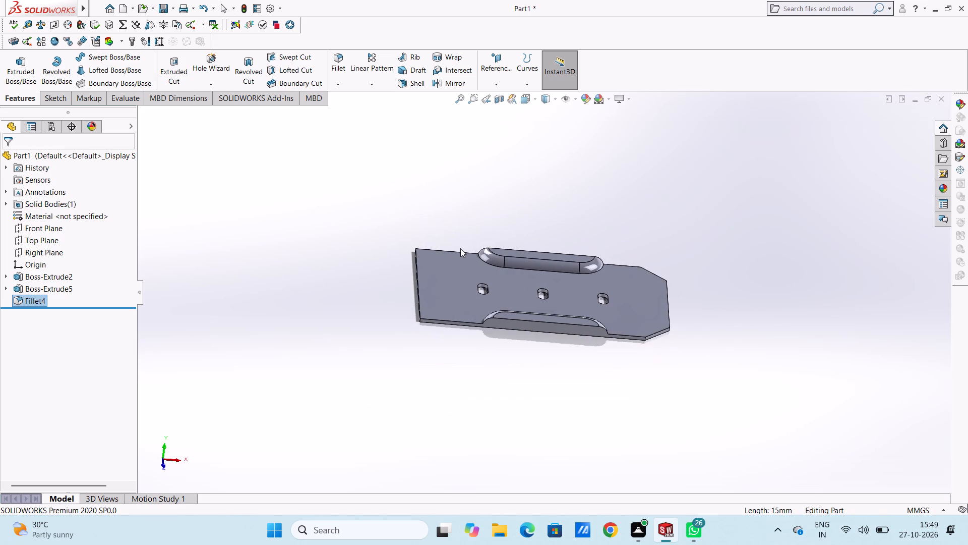
key("ctrl+1")
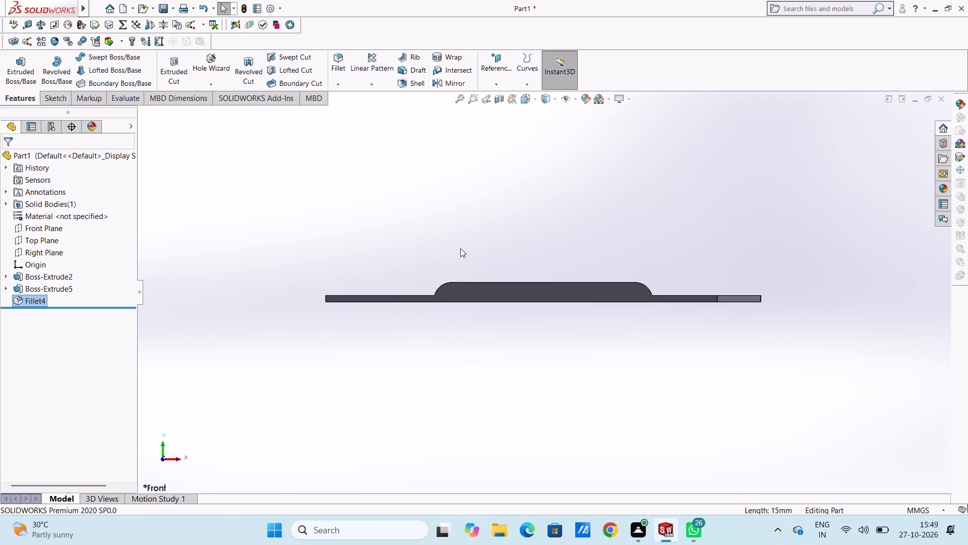
middle_click_drag(705, 229, 687, 261)
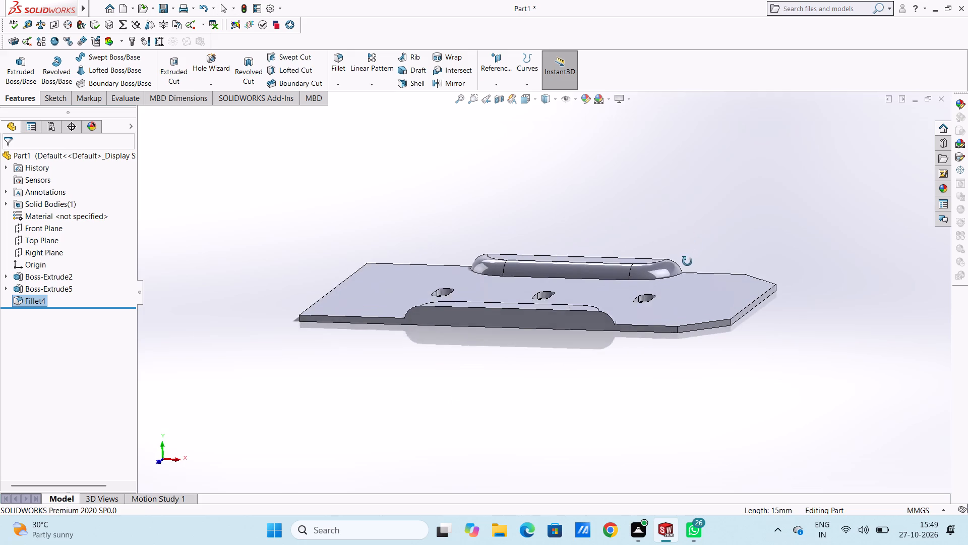
middle_click_drag(687, 261, 686, 264)
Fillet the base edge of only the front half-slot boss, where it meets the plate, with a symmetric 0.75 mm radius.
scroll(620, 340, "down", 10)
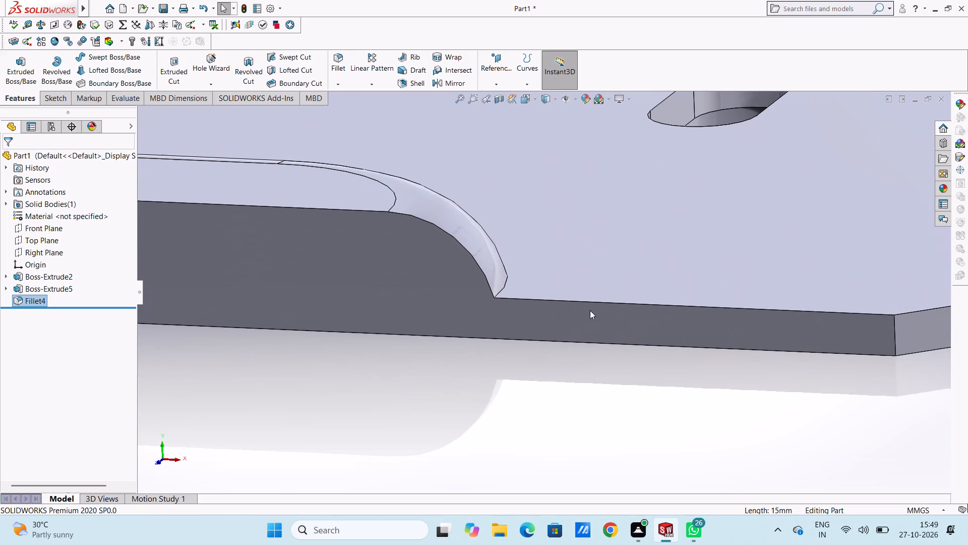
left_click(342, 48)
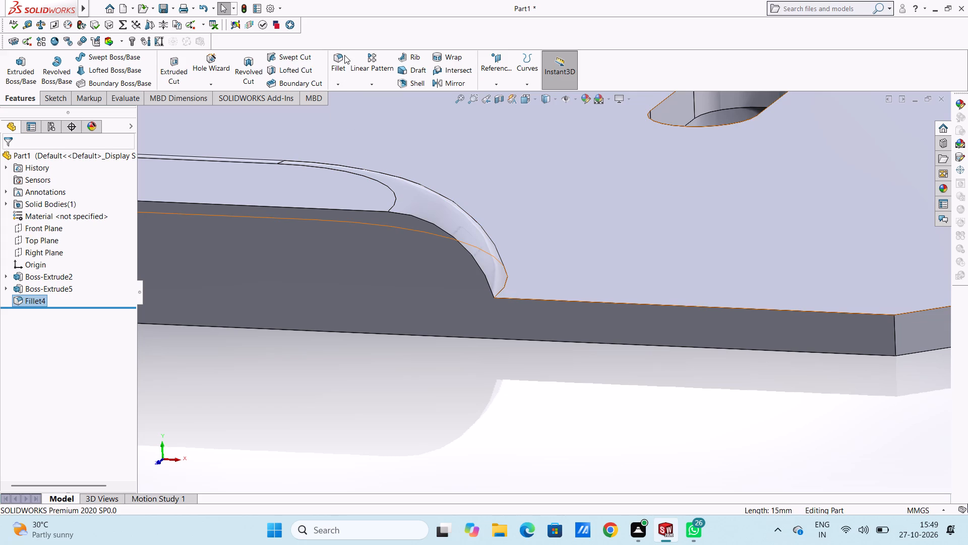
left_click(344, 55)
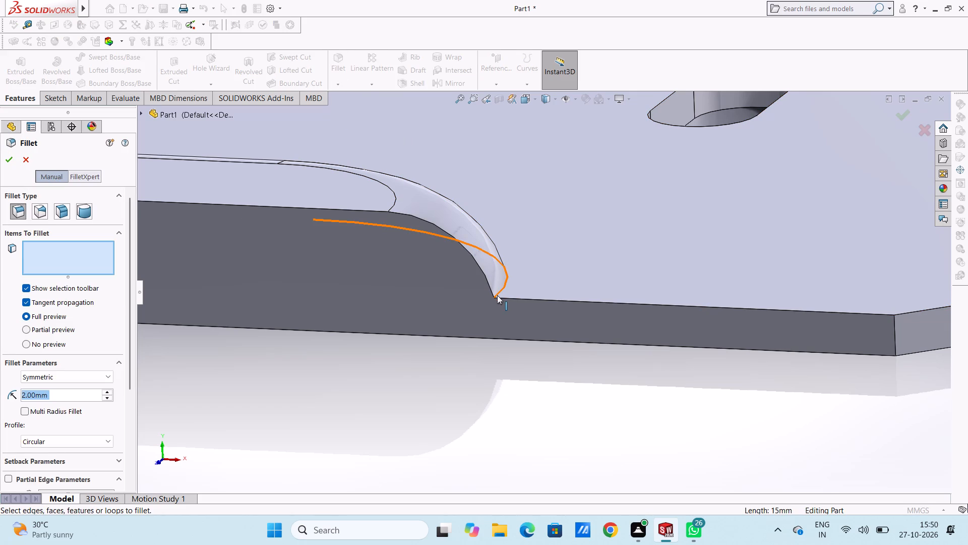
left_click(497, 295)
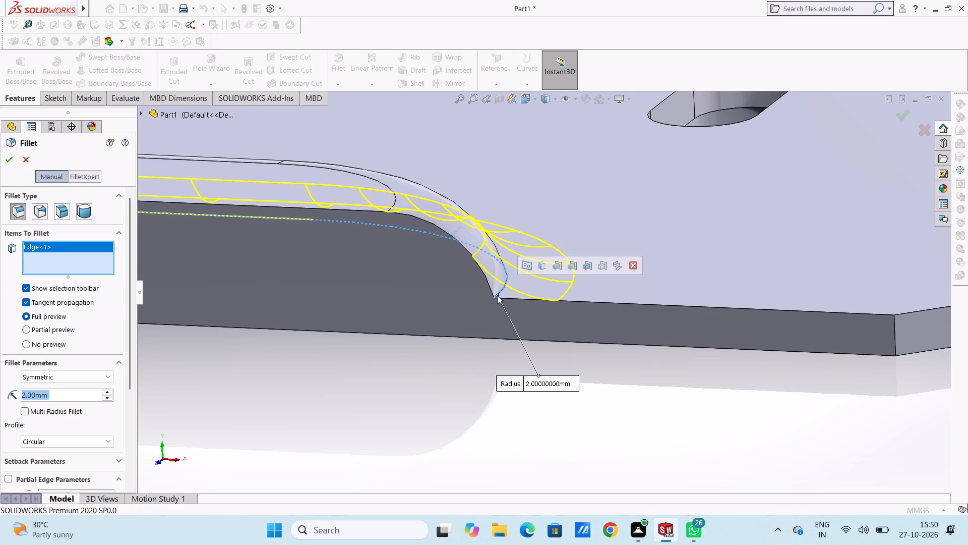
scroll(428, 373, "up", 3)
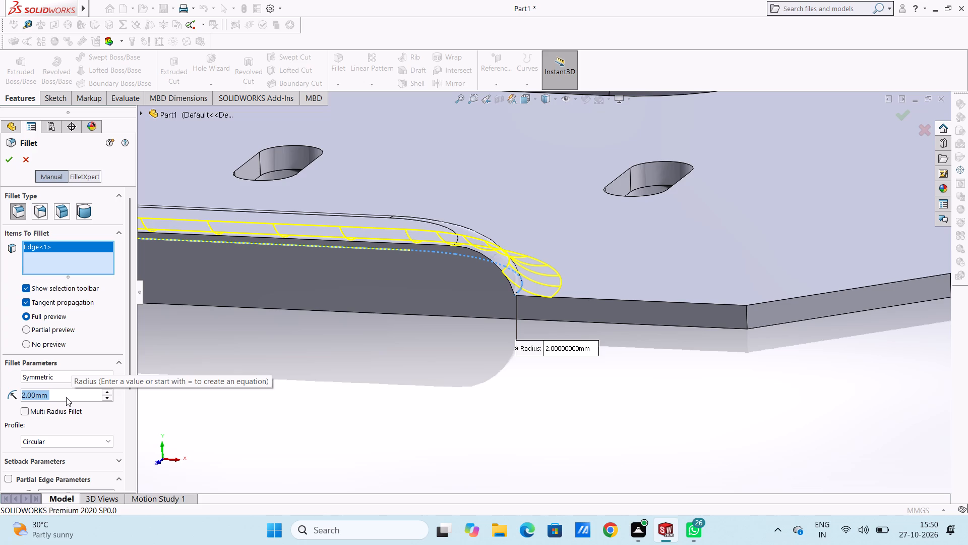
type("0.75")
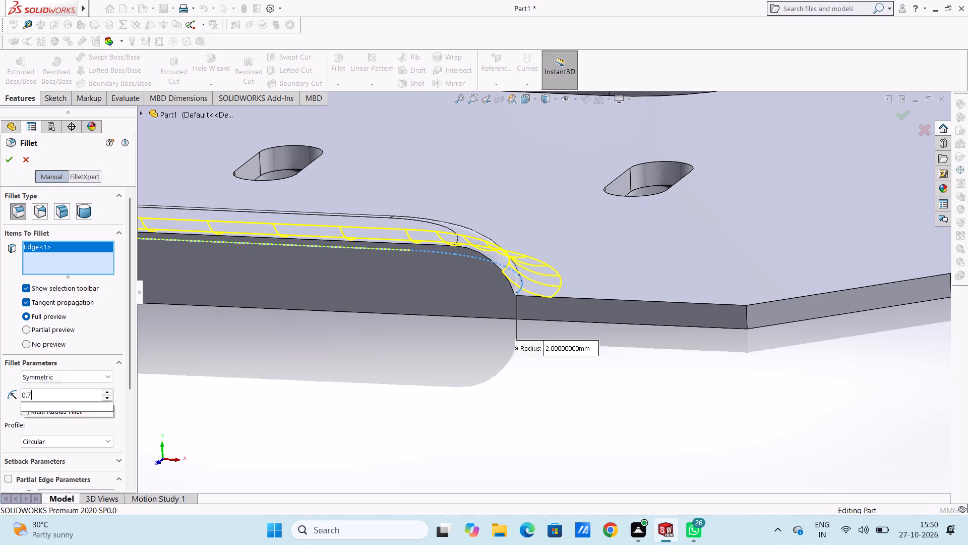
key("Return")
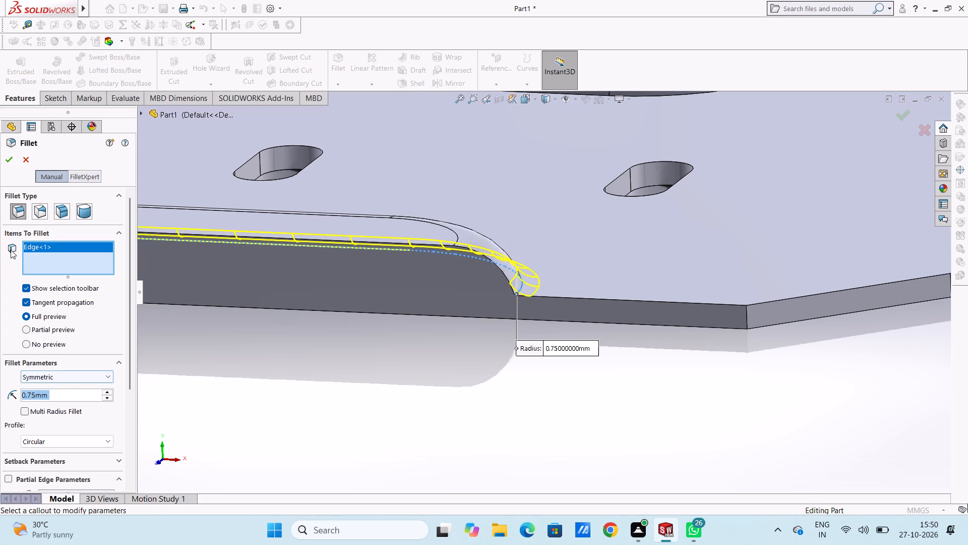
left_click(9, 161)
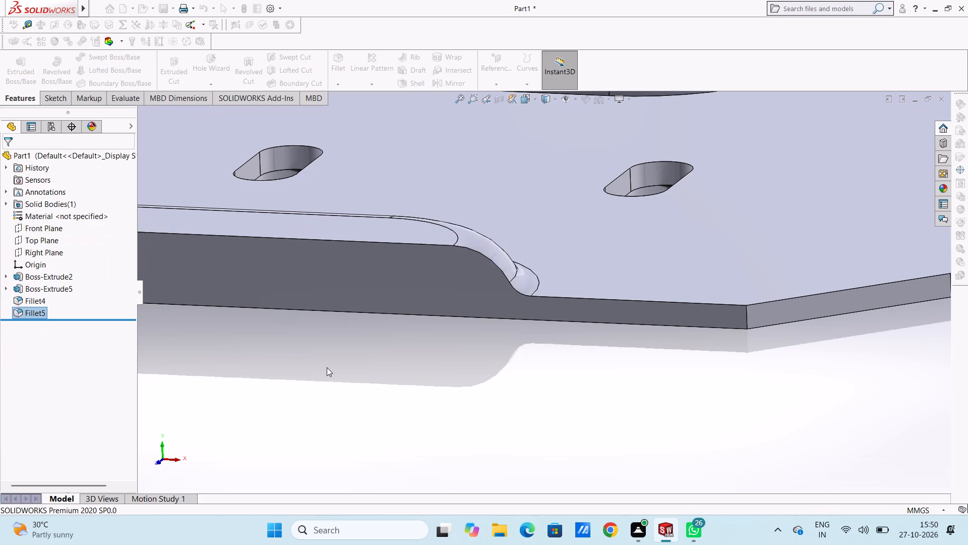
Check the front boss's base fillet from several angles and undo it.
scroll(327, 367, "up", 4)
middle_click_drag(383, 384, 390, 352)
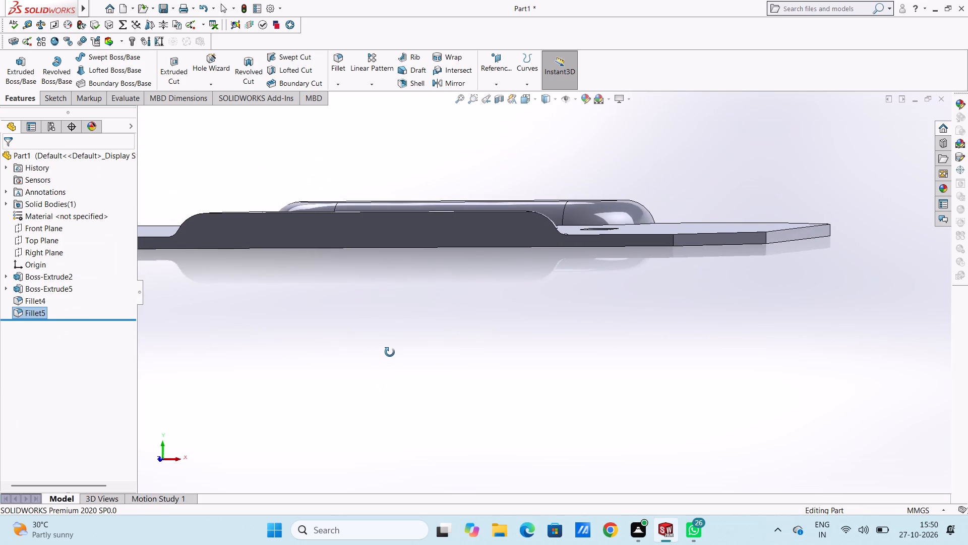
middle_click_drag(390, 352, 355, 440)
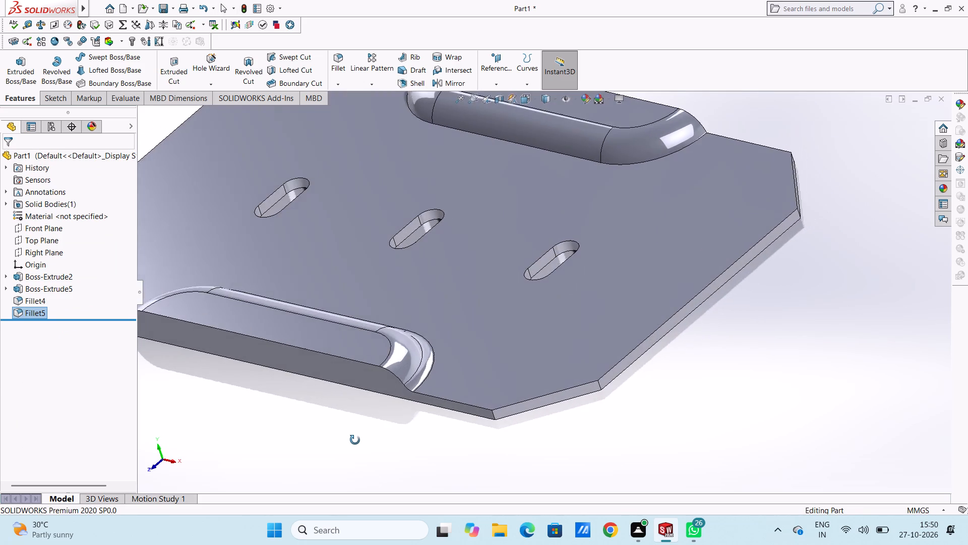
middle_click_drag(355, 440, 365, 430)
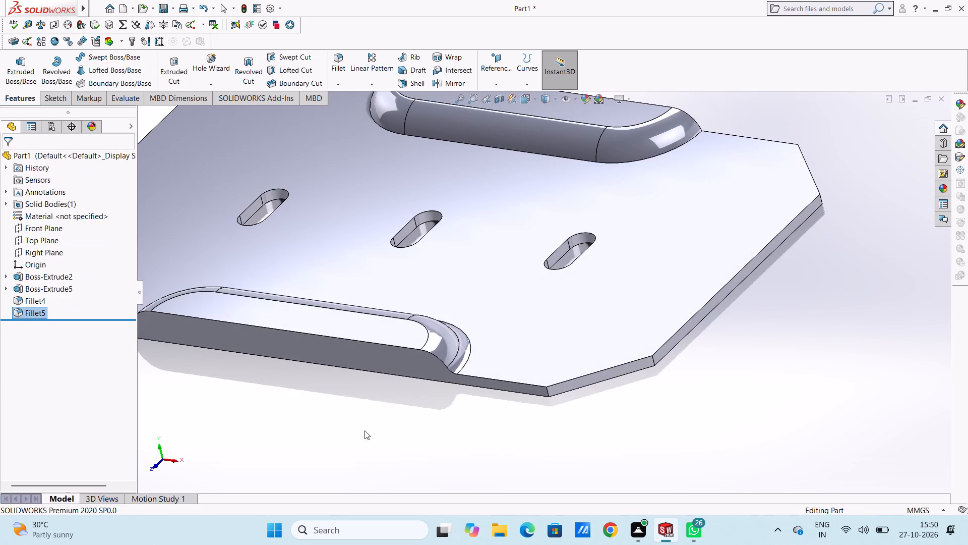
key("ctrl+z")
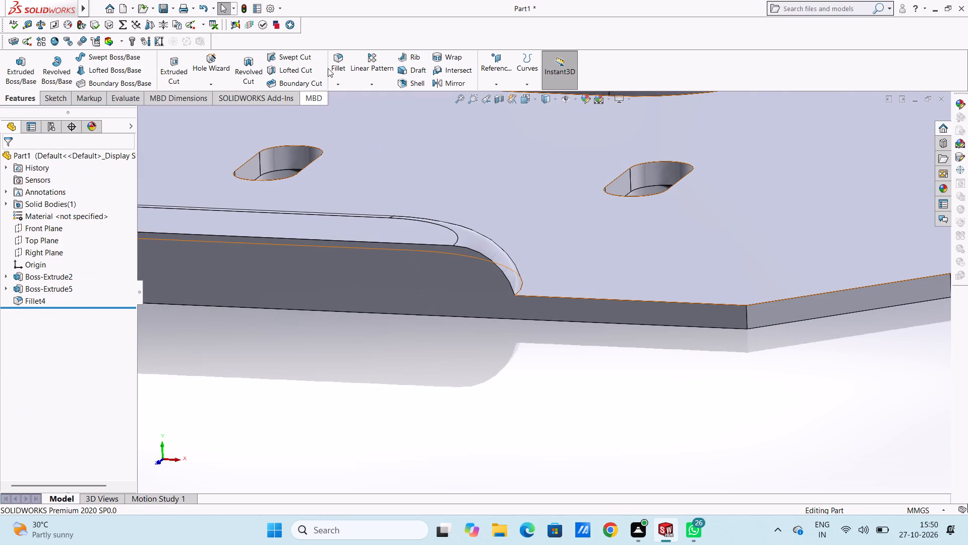
Fillet the base edges of both half-slot bosses where they meet the plate, with a symmetric 0.75 mm radius and tangent propagation.
left_click(339, 55)
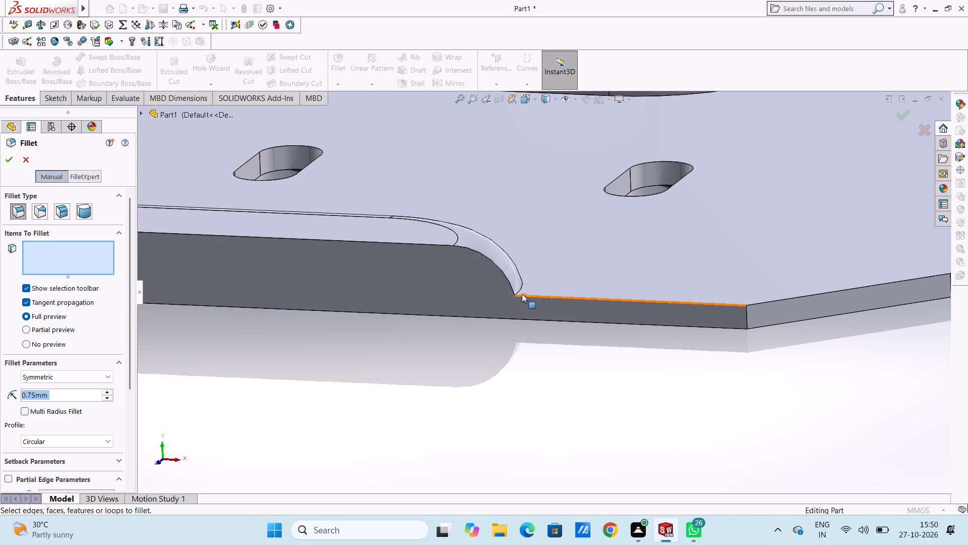
left_click(520, 292)
scroll(632, 262, "up", 5)
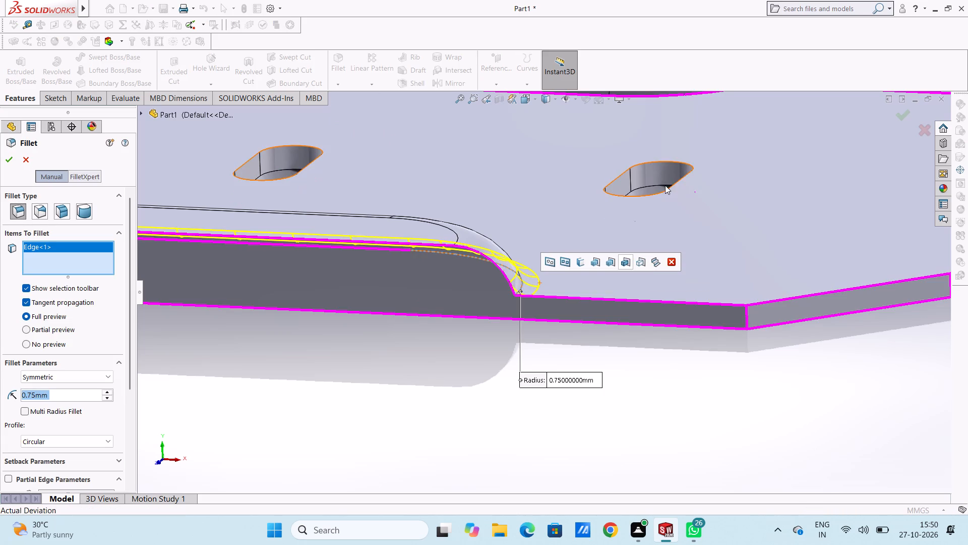
scroll(664, 185, "up", 3)
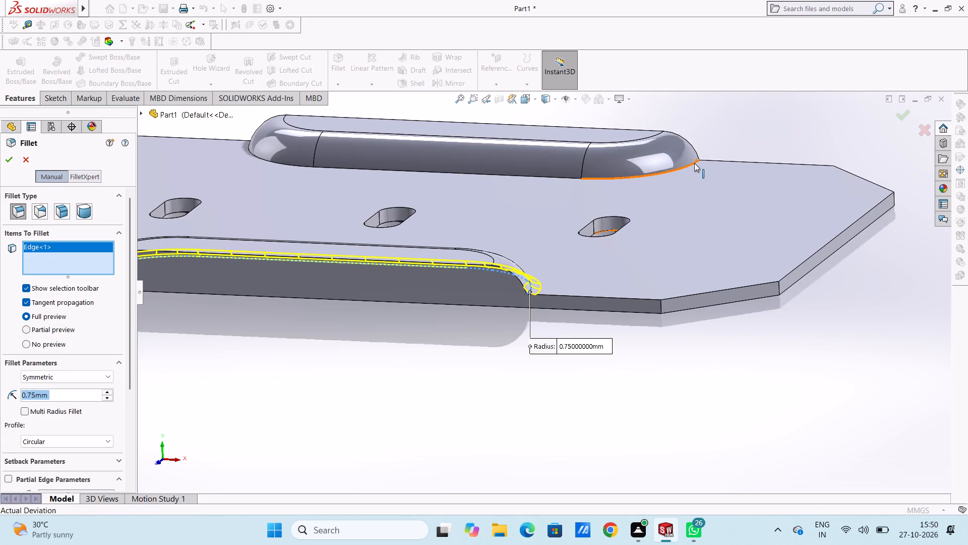
left_click(694, 163)
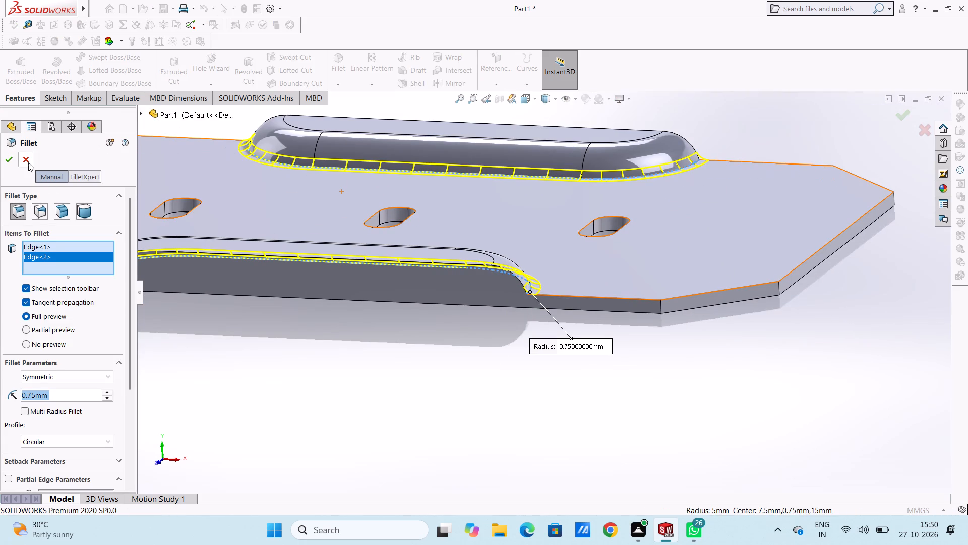
left_click(7, 160)
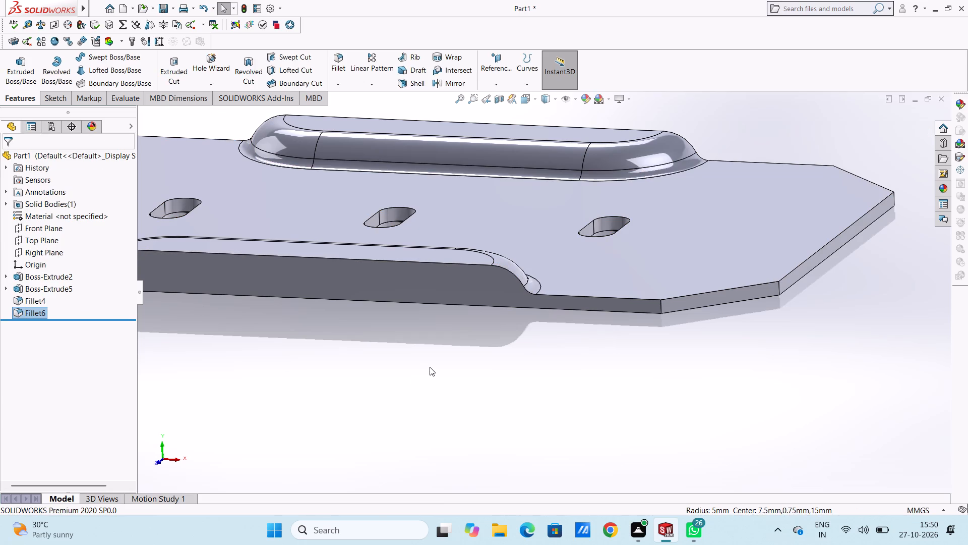
Examine the plate and both half-slot bosses with their base fillets from angled, edge-on, top and underside views.
scroll(430, 366, "up", 4)
middle_click_drag(428, 365, 356, 455)
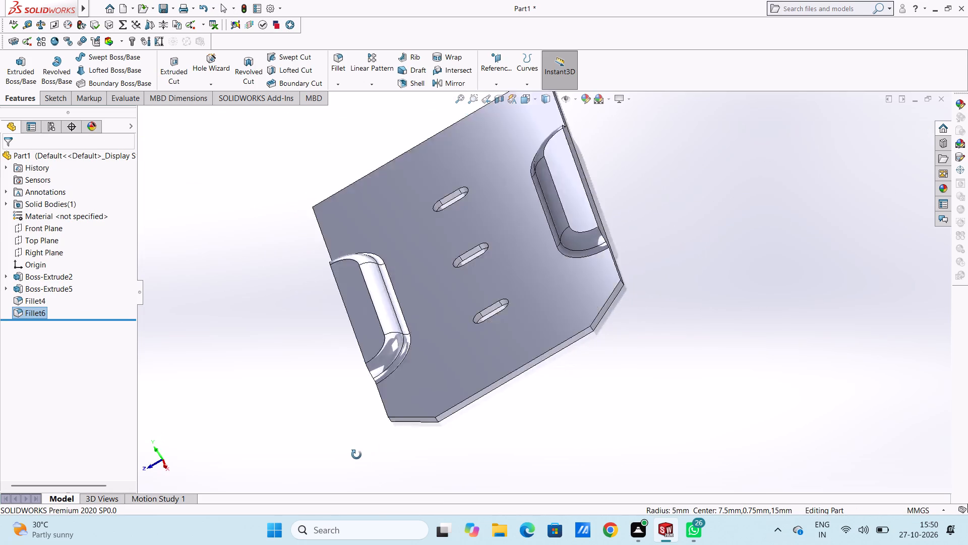
middle_click_drag(356, 455, 389, 453)
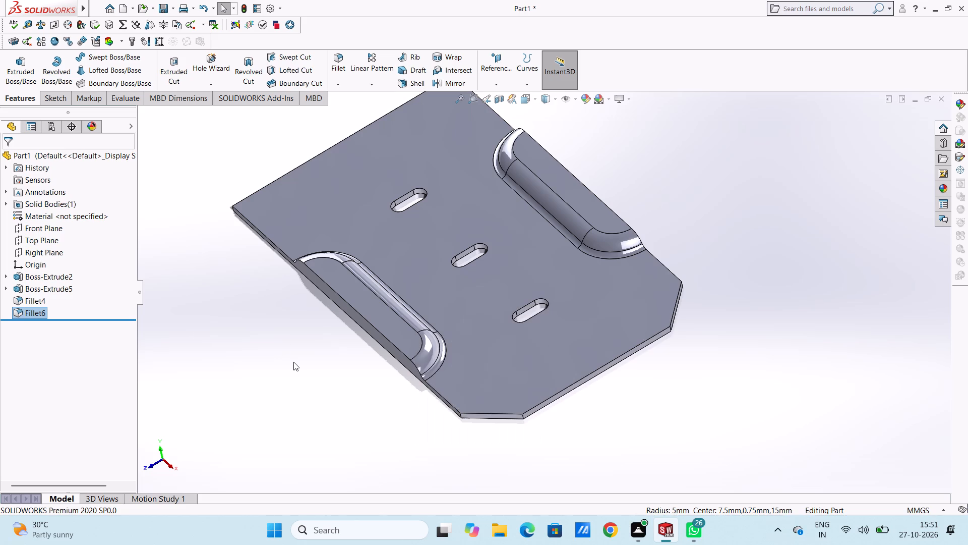
scroll(293, 362, "up", 4)
scroll(513, 316, "down", 1)
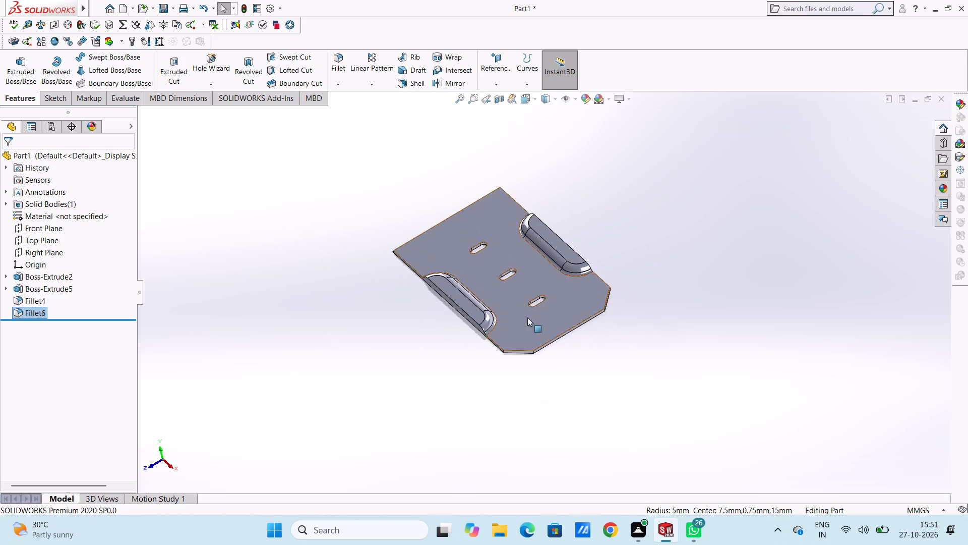
scroll(527, 317, "down", 2)
middle_click_drag(720, 304, 720, 295)
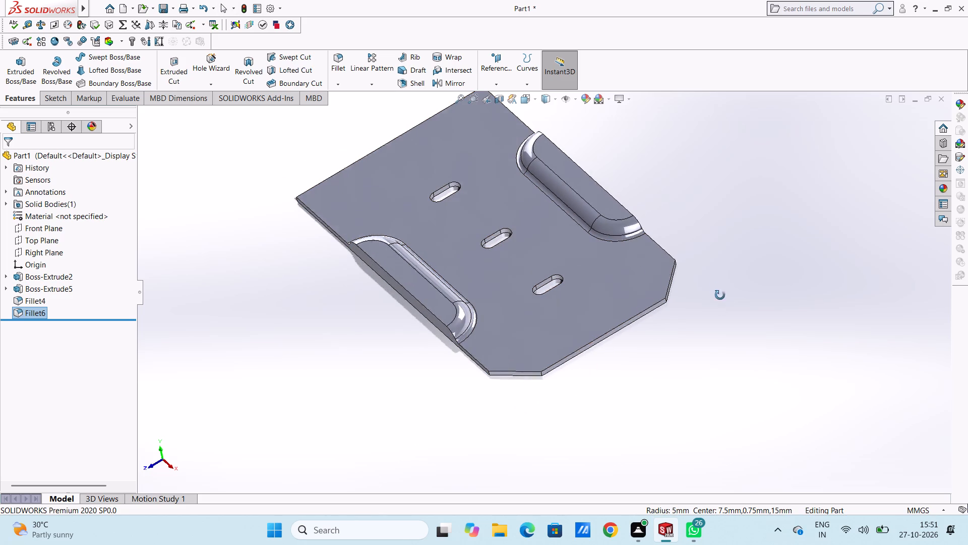
middle_click_drag(720, 295, 719, 283)
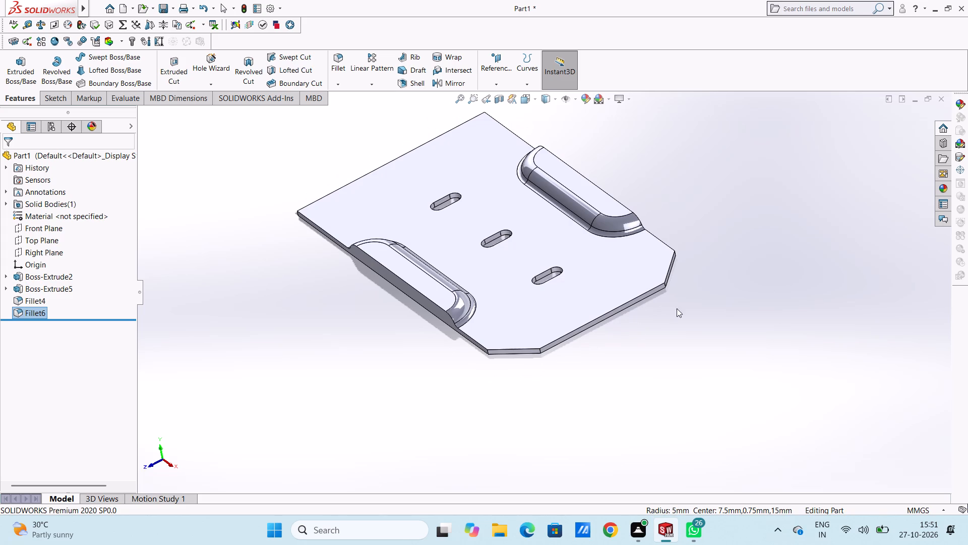
middle_click_drag(436, 375, 465, 300)
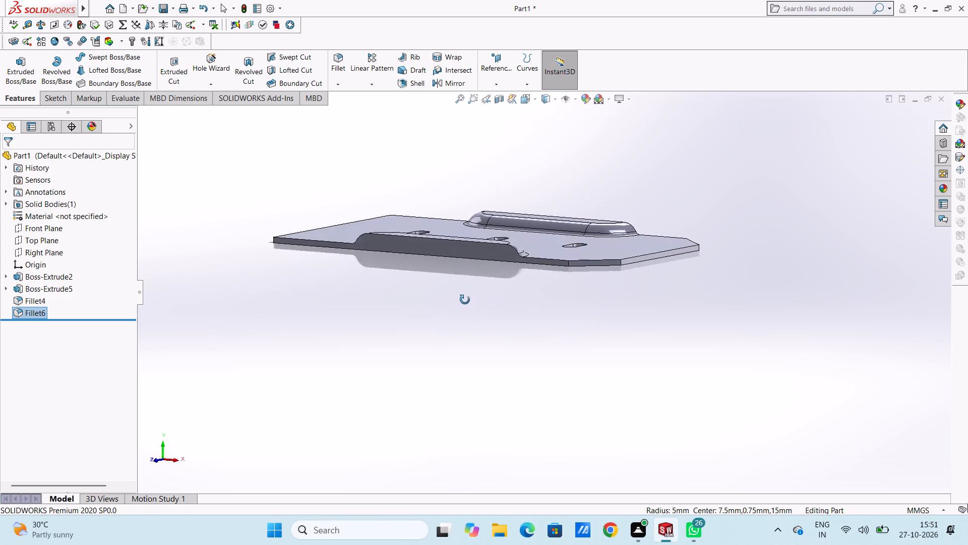
middle_click_drag(465, 300, 504, 381)
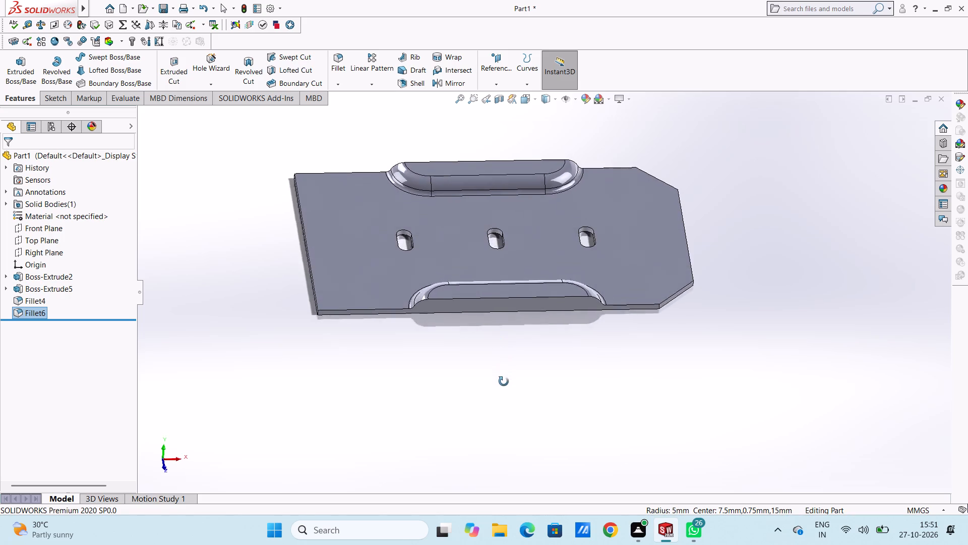
middle_click_drag(504, 381, 495, 306)
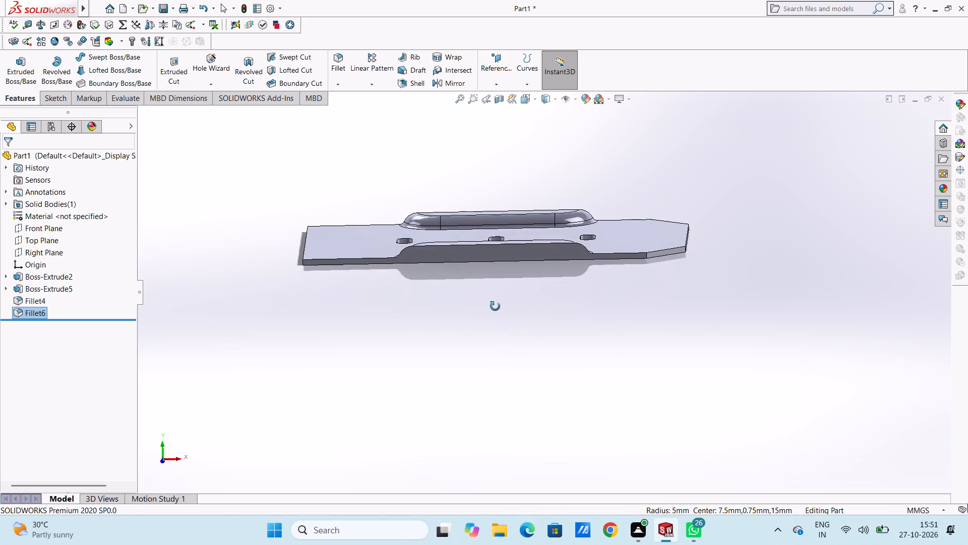
middle_click_drag(495, 306, 500, 434)
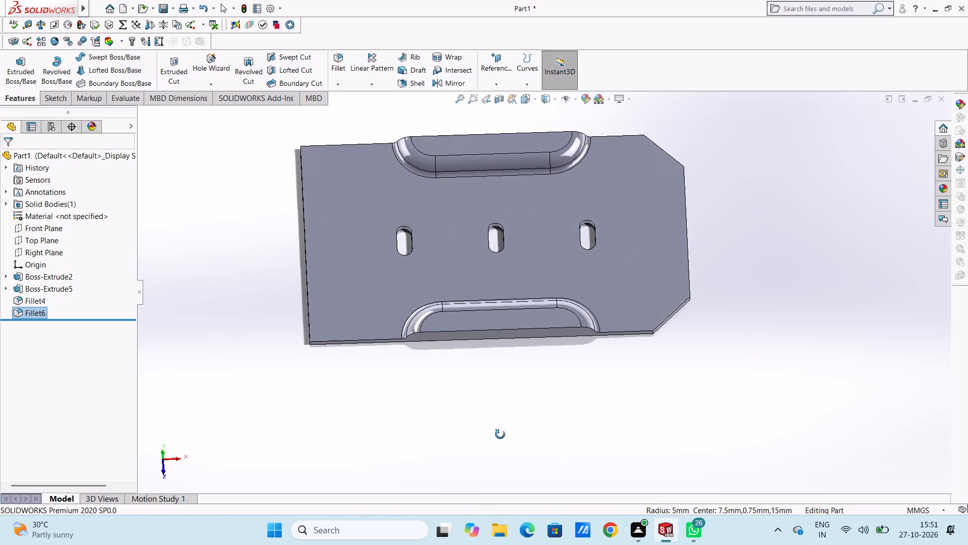
middle_click_drag(500, 434, 502, 449)
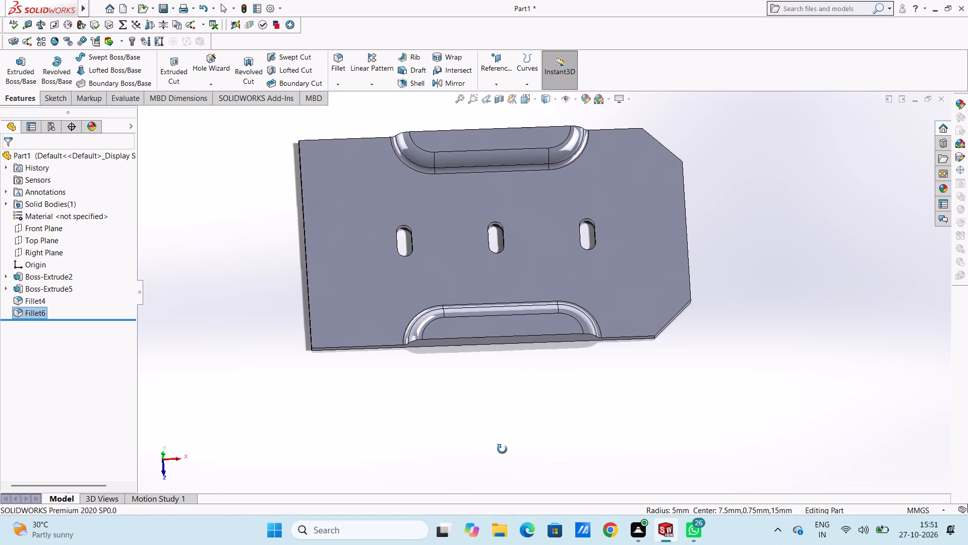
middle_click_drag(502, 449, 498, 342)
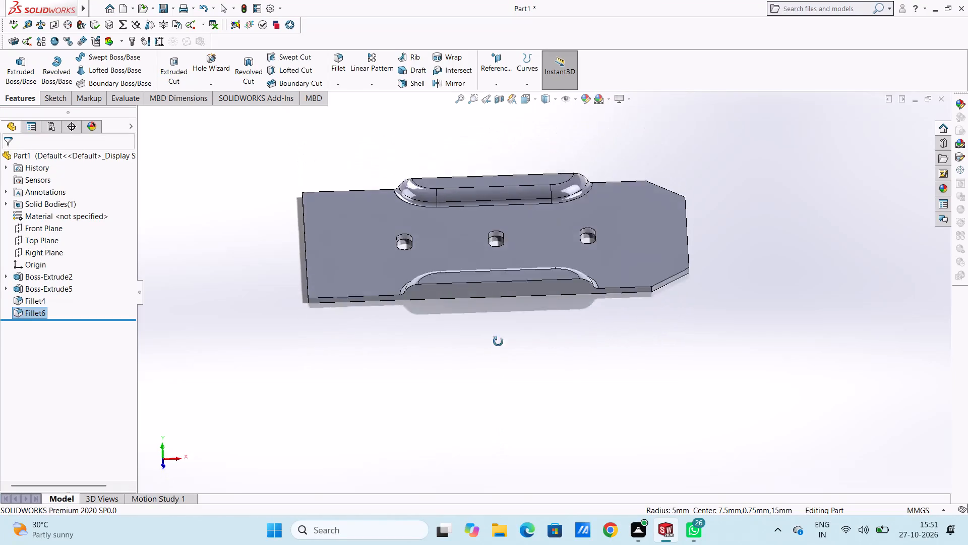
middle_click_drag(498, 342, 482, 248)
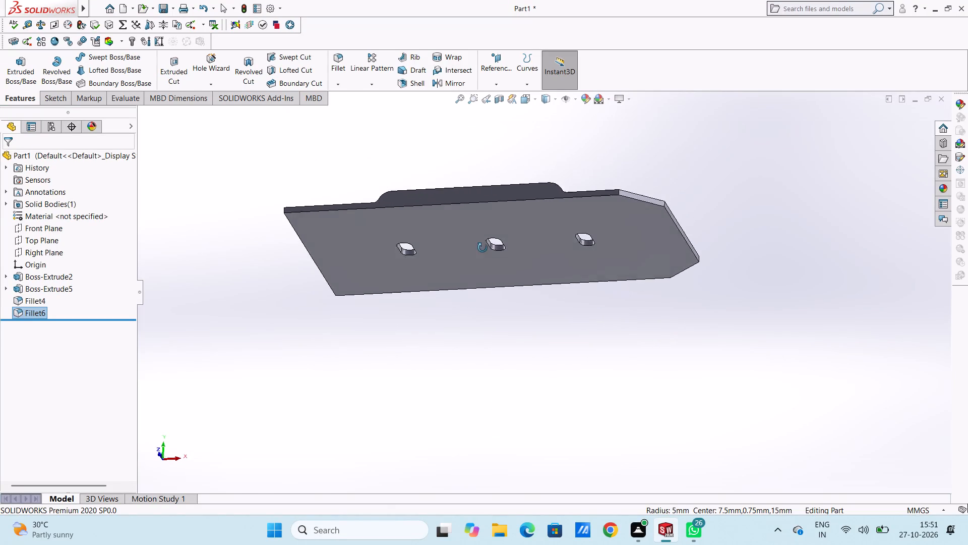
middle_click_drag(482, 248, 458, 419)
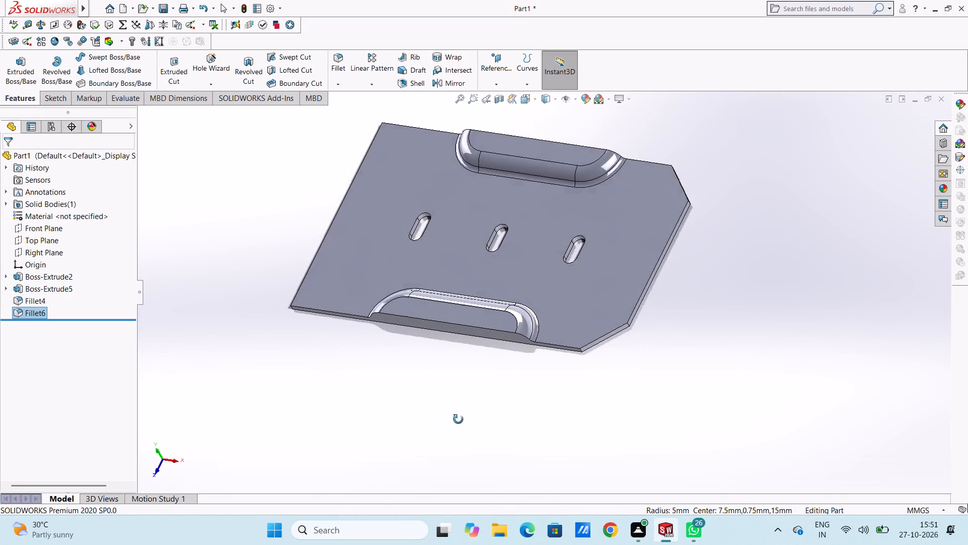
middle_click_drag(458, 419, 481, 276)
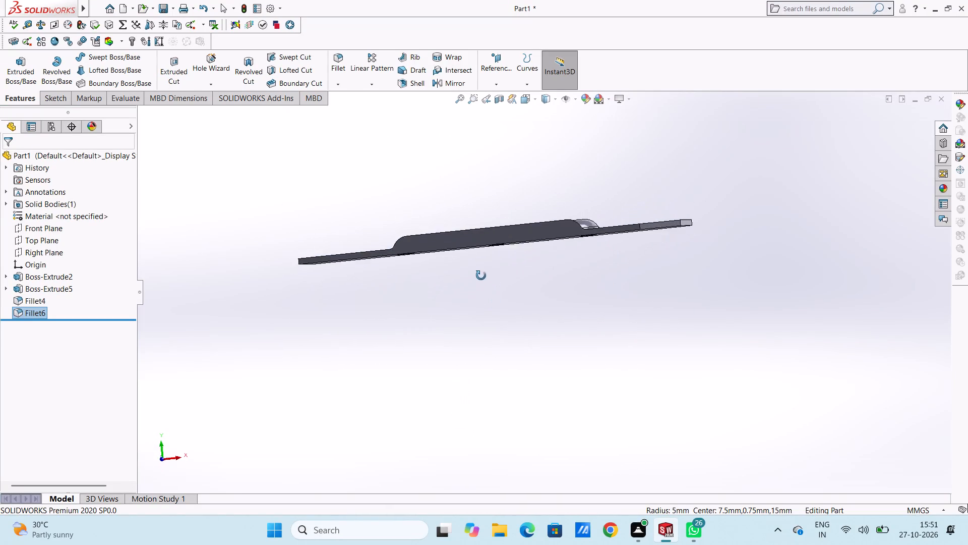
middle_click_drag(481, 276, 491, 363)
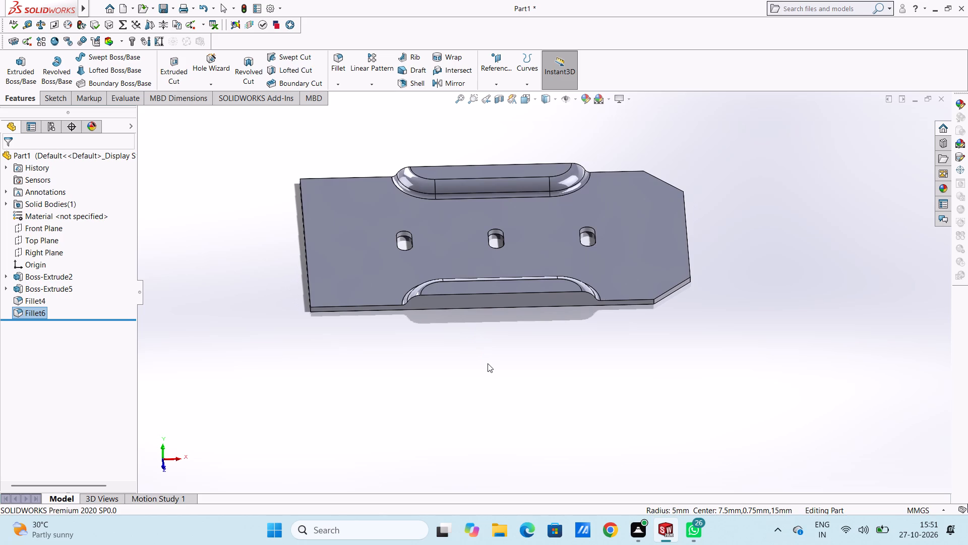
Start a new sketch on the plate's front side face, viewed from the front.
key("ctrl+1")
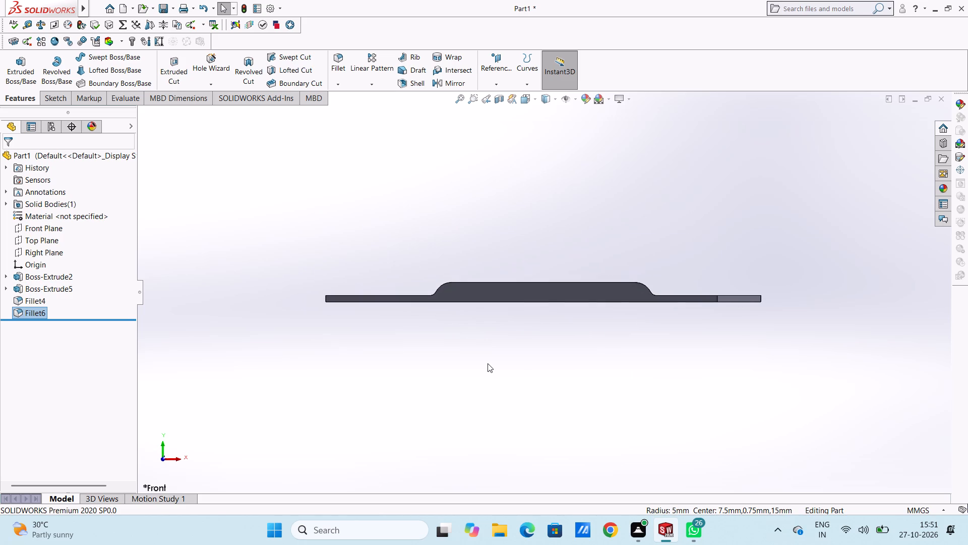
scroll(648, 236, "down", 4)
left_click(531, 349)
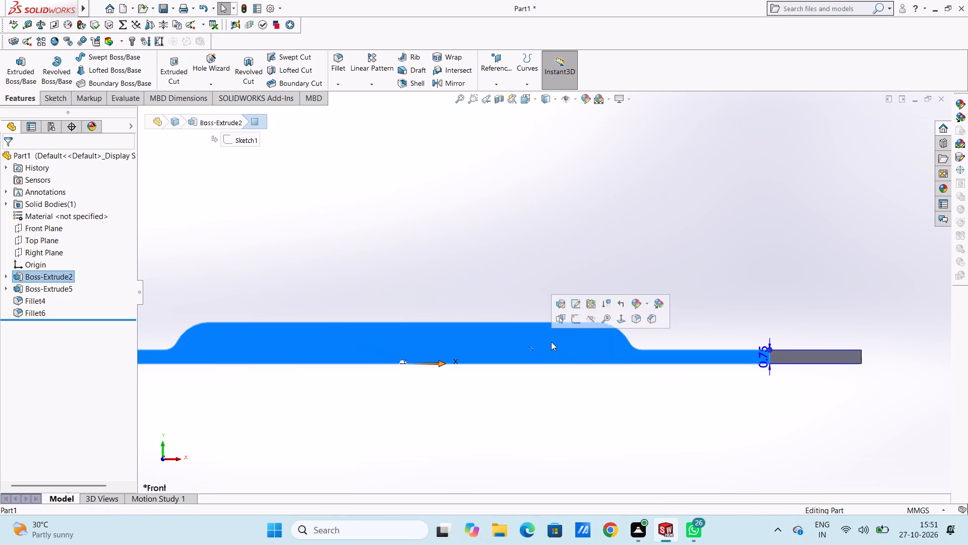
left_click(573, 322)
left_click(528, 292)
scroll(528, 292, "up", 5)
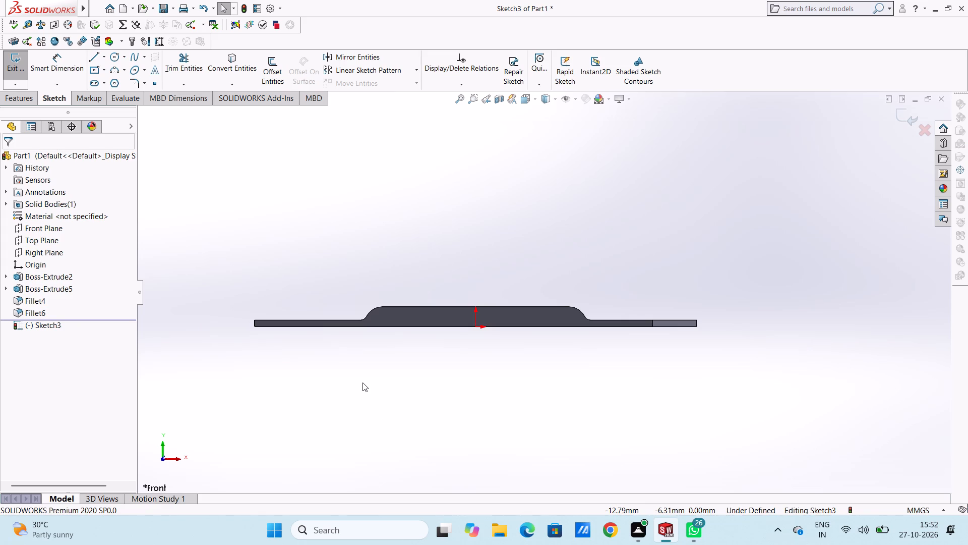
Draw a horizontal midpoint line centred on the origin along the plate's bottom edge, with a half-length of 11.25 mm.
left_click(104, 58)
left_click(104, 90)
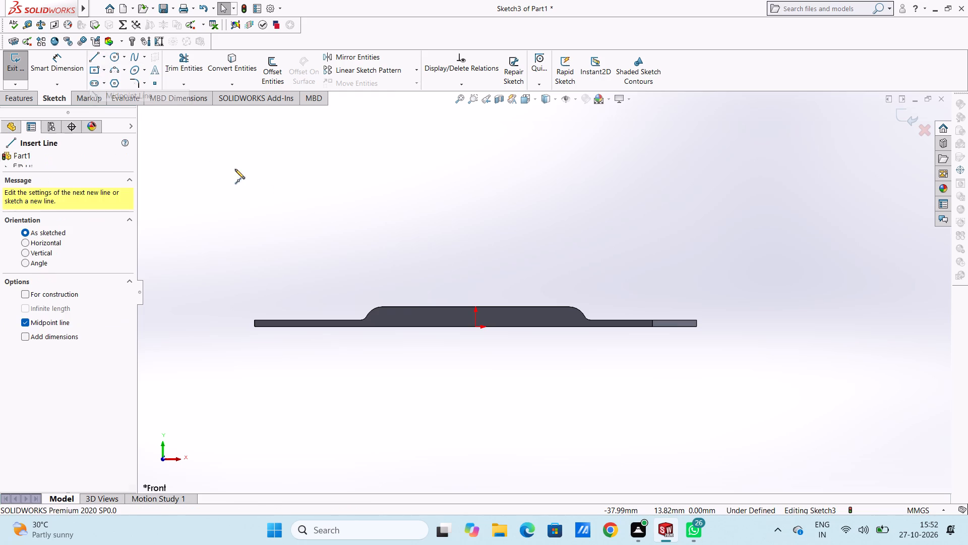
left_click(477, 328)
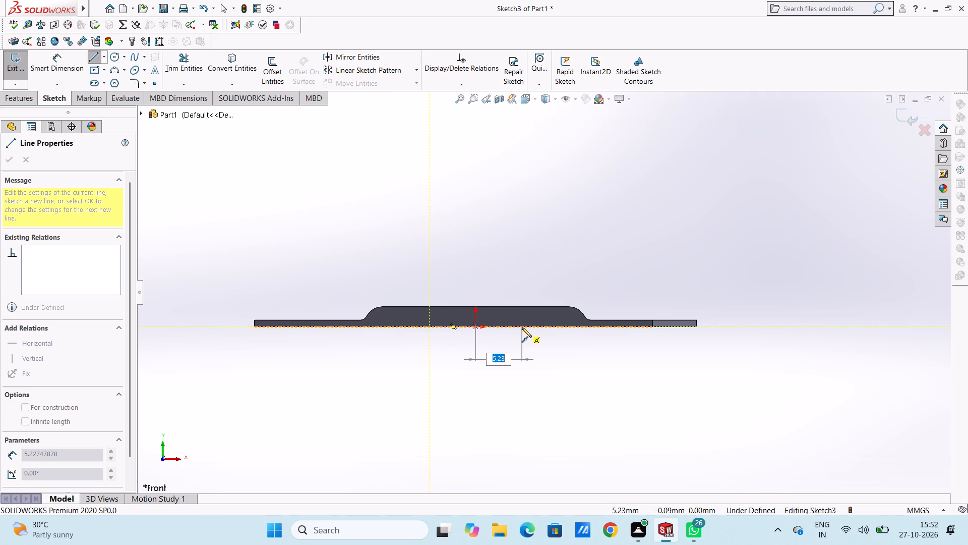
type("22.")
key("5")
key("BackSpace")
key("BackSpace")
key("BackSpace")
key("BackSpace")
type("11.25")
key("Return")
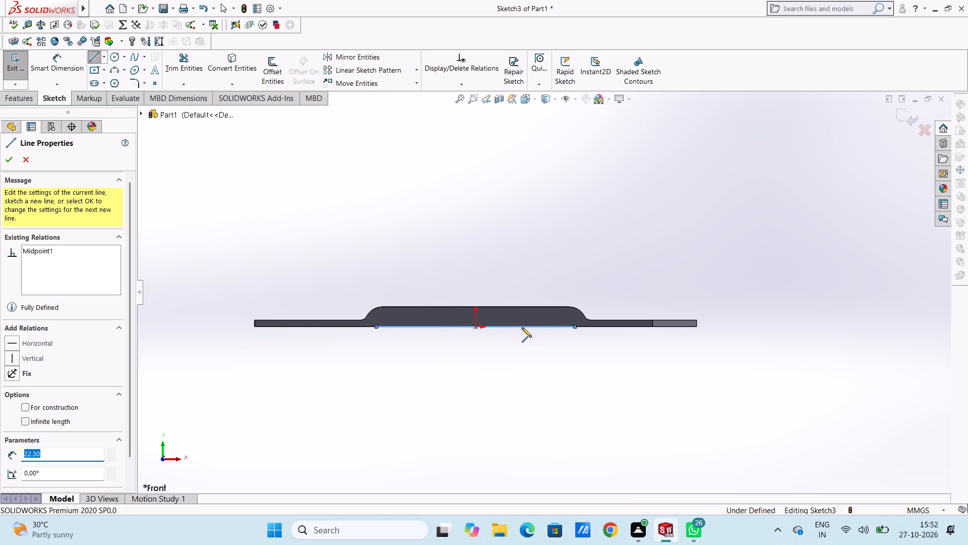
right_click(343, 194)
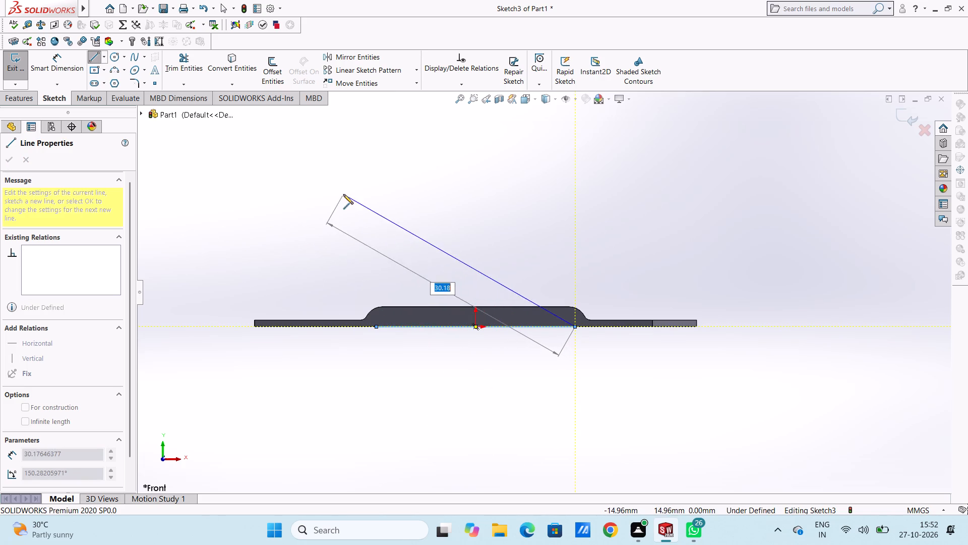
left_click(375, 203)
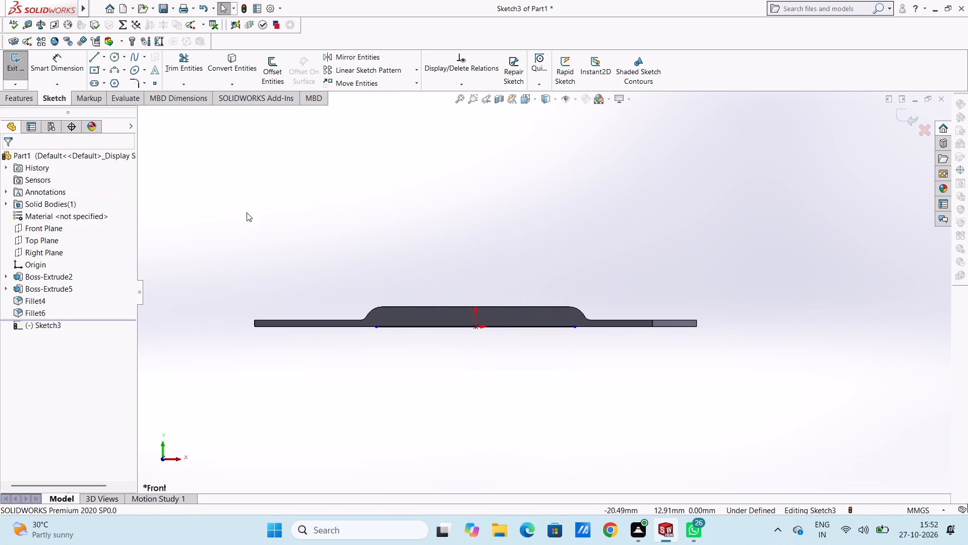
Dimension the distance from the line's left endpoint to the origin as 11.25 mm.
left_click(63, 66)
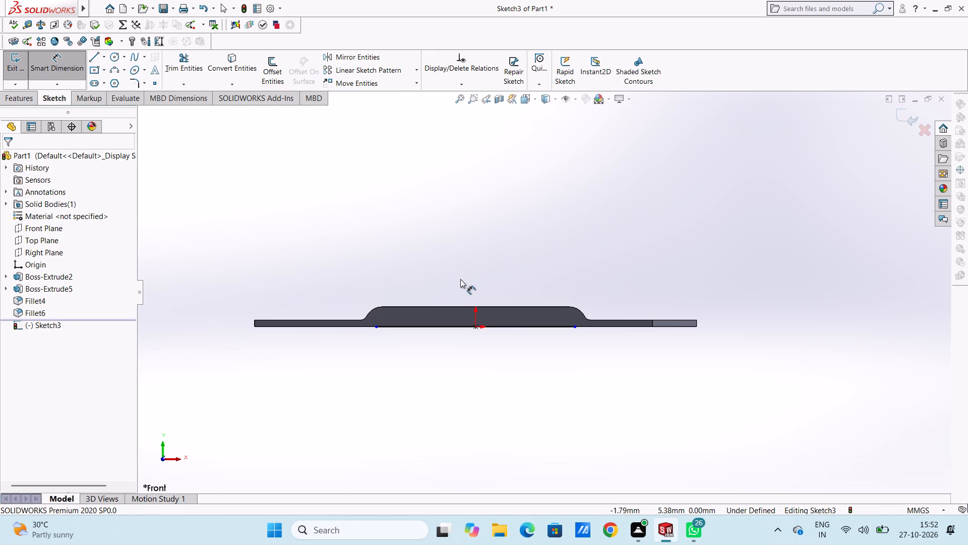
left_click(376, 328)
left_click(473, 329)
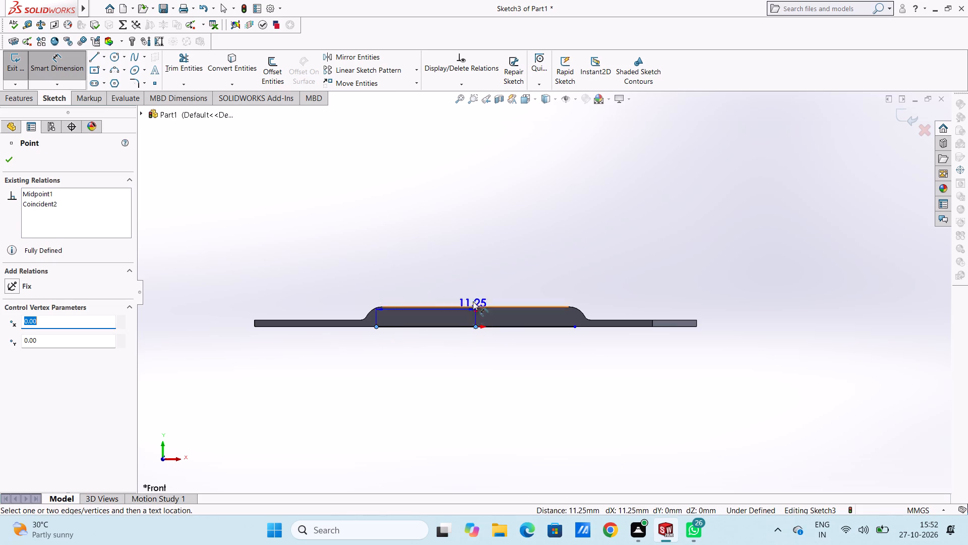
left_click(470, 156)
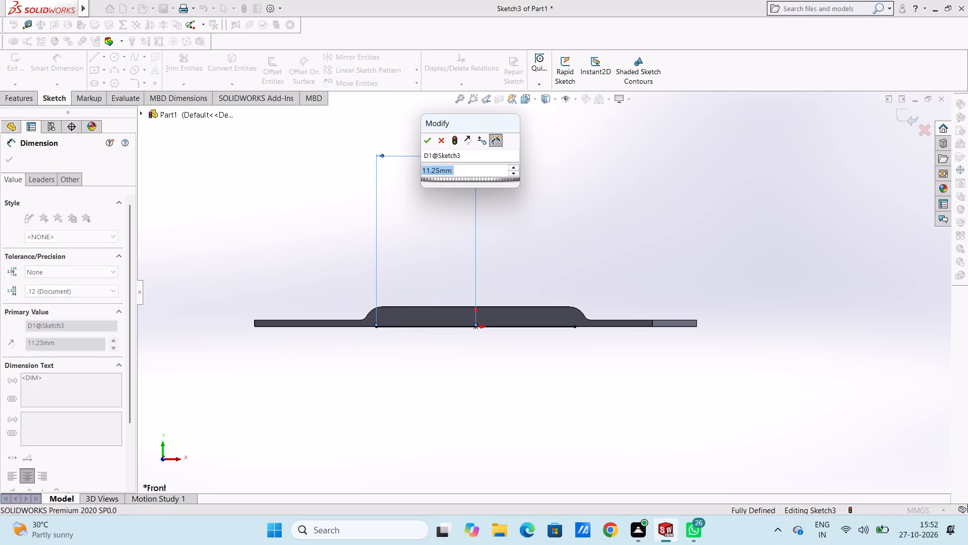
left_click(425, 144)
left_click(399, 150)
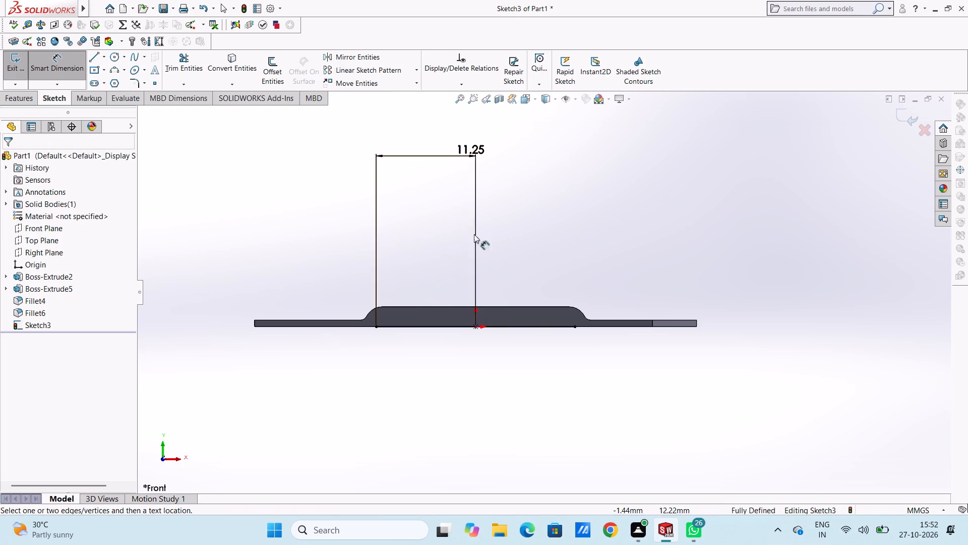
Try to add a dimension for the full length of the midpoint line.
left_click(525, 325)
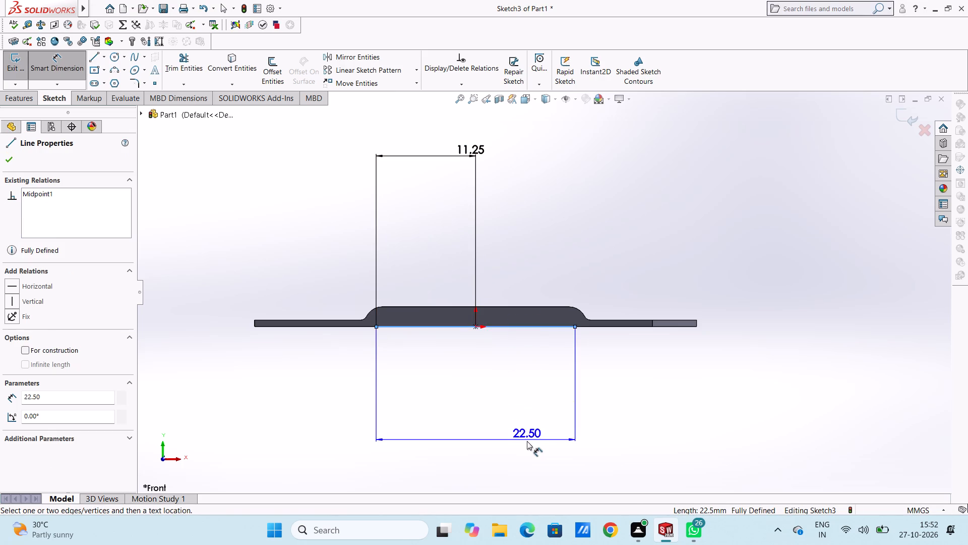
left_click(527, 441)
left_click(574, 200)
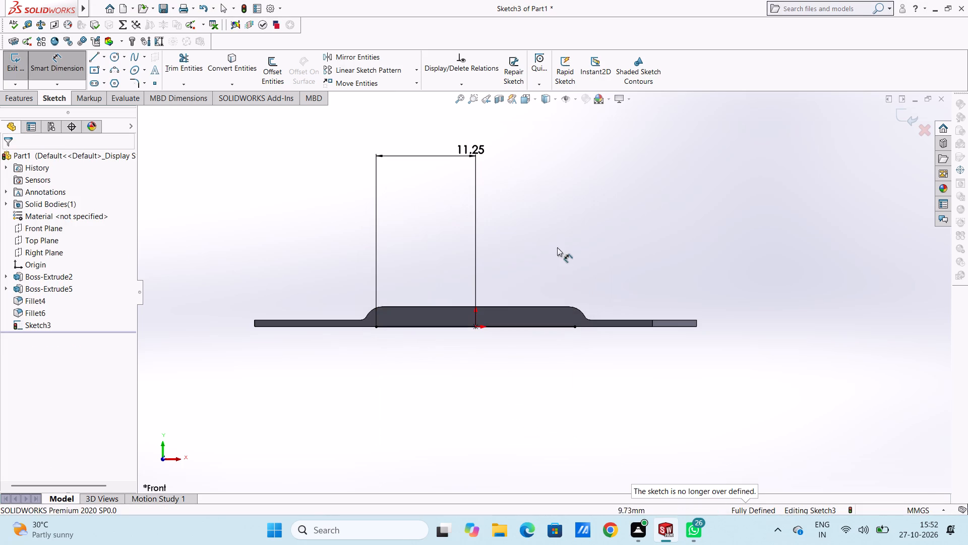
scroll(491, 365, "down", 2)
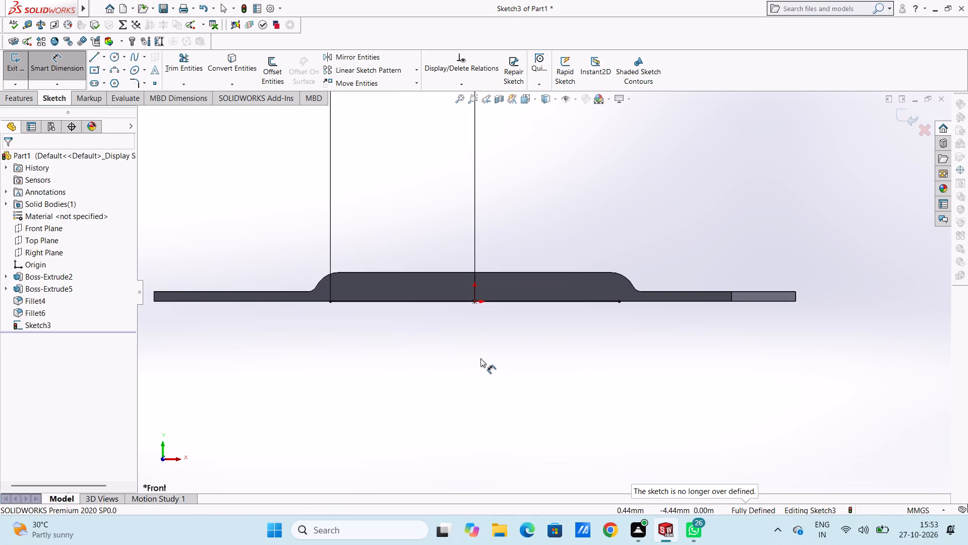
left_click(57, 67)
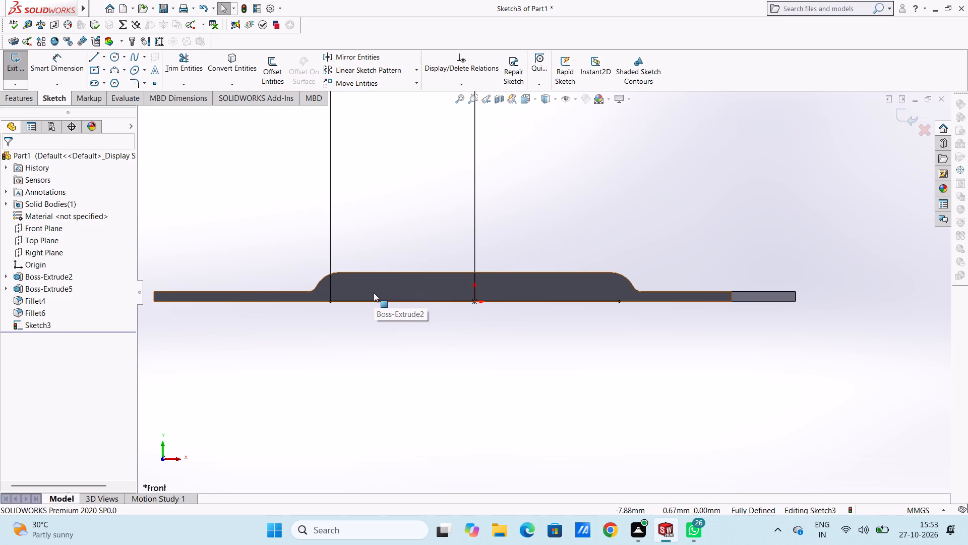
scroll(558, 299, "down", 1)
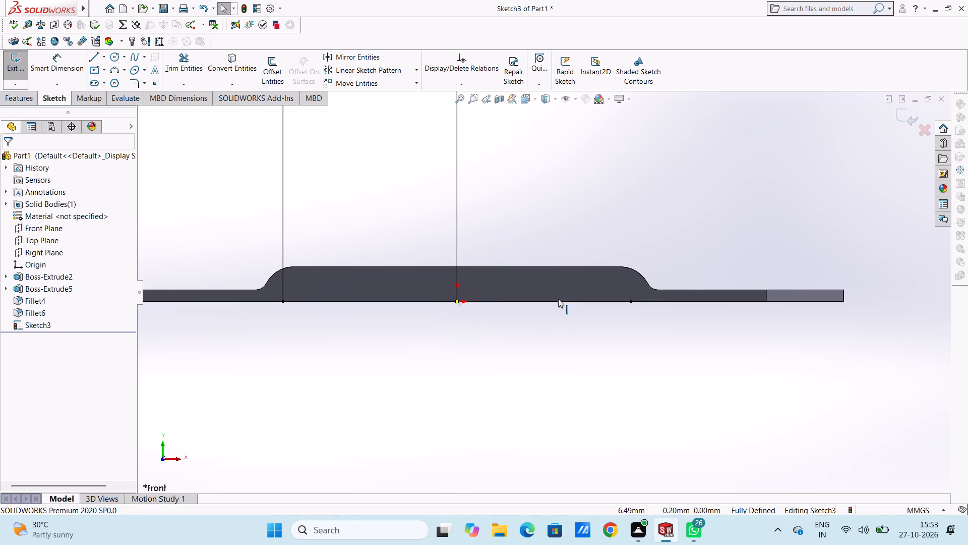
Offset the raised boss's straight top edge 0.75 mm inward, into the side face, with the offset dimension added.
left_click(269, 64)
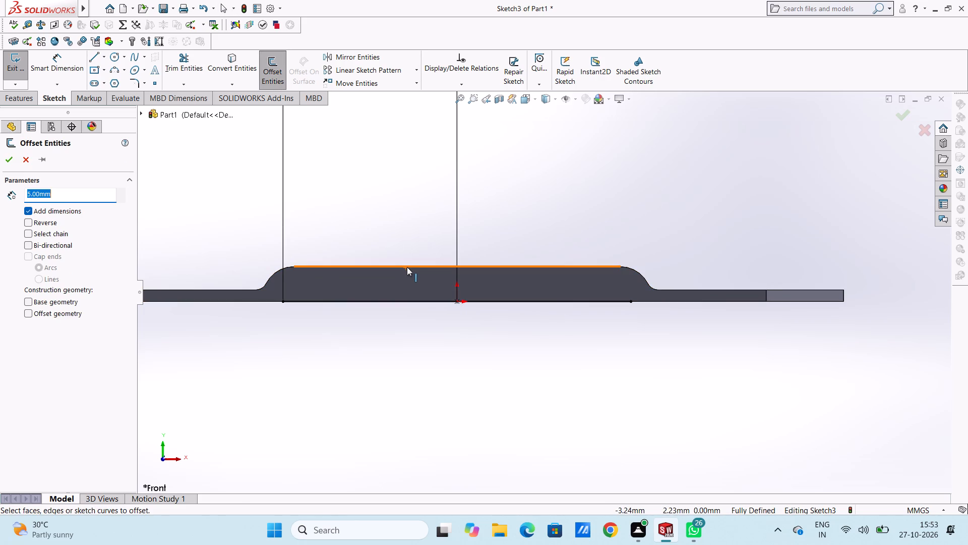
left_click(407, 267)
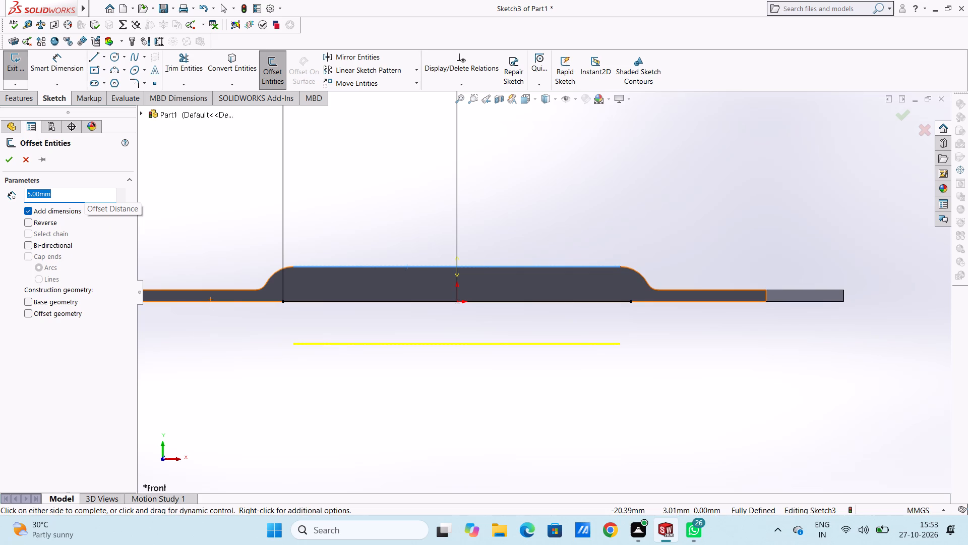
type("0.")
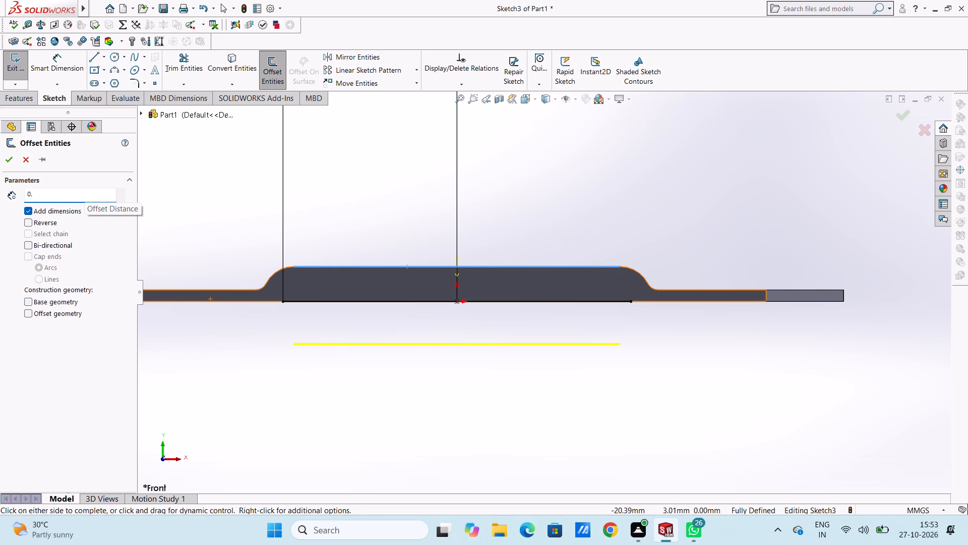
key("5")
key("BackSpace")
type("75")
key("Return")
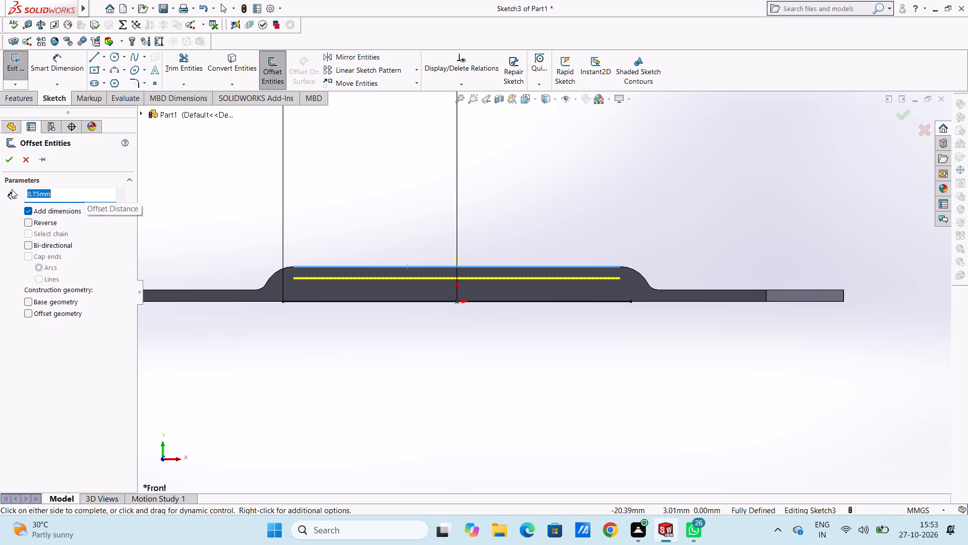
left_click(8, 162)
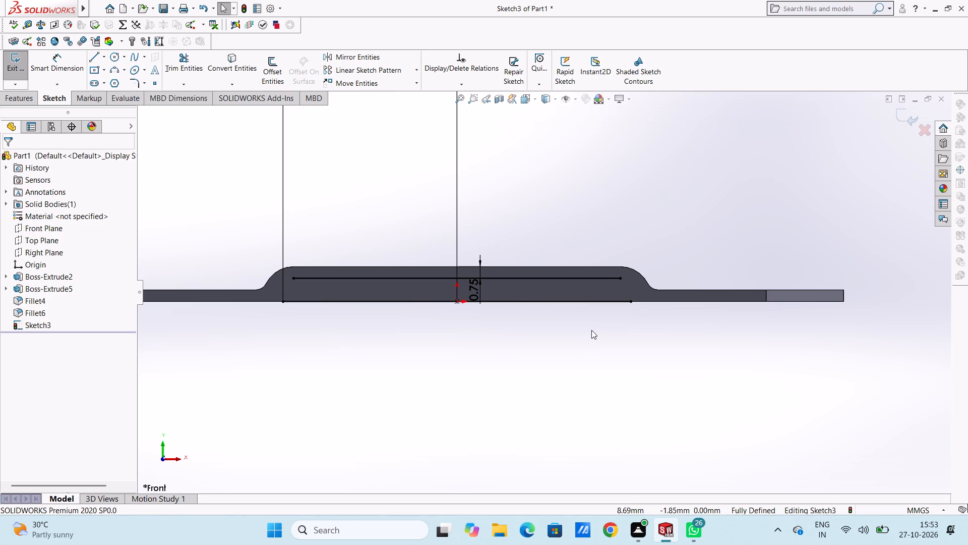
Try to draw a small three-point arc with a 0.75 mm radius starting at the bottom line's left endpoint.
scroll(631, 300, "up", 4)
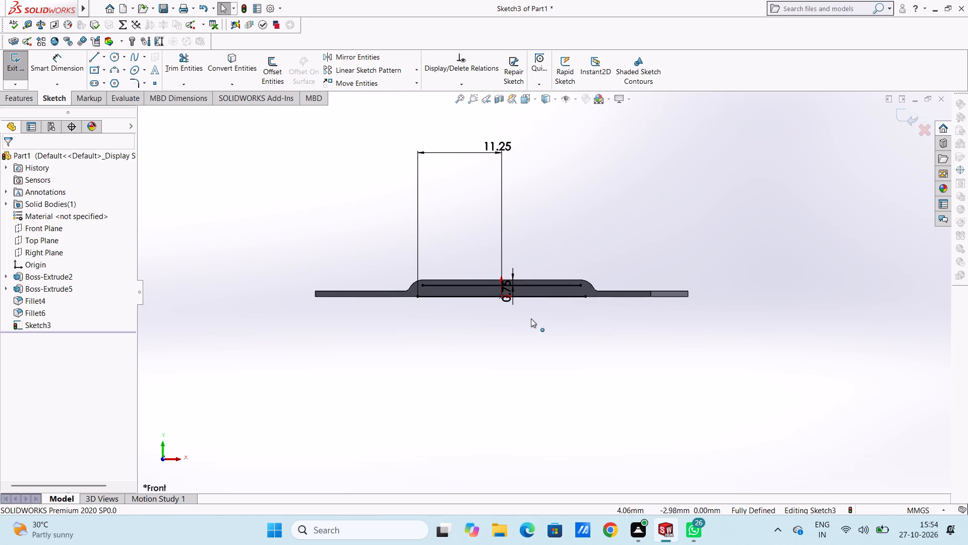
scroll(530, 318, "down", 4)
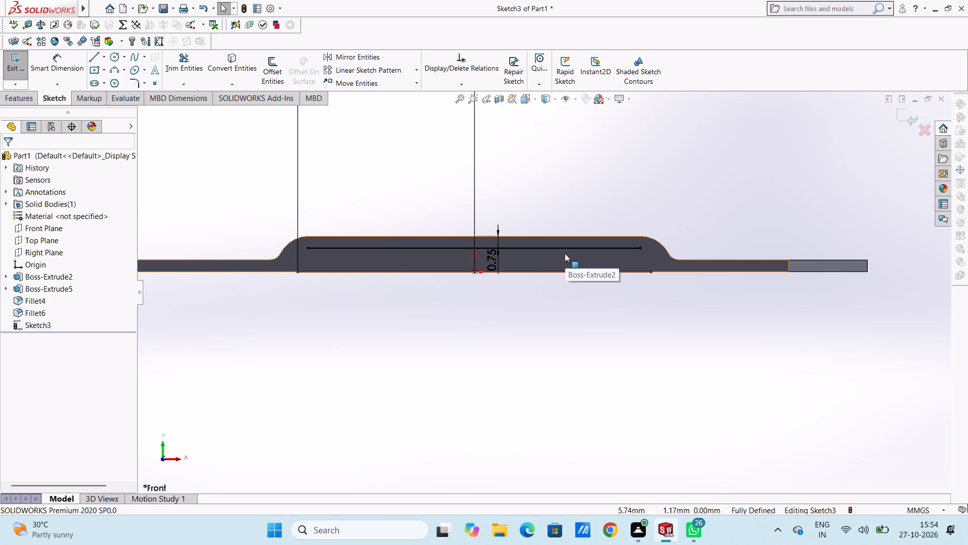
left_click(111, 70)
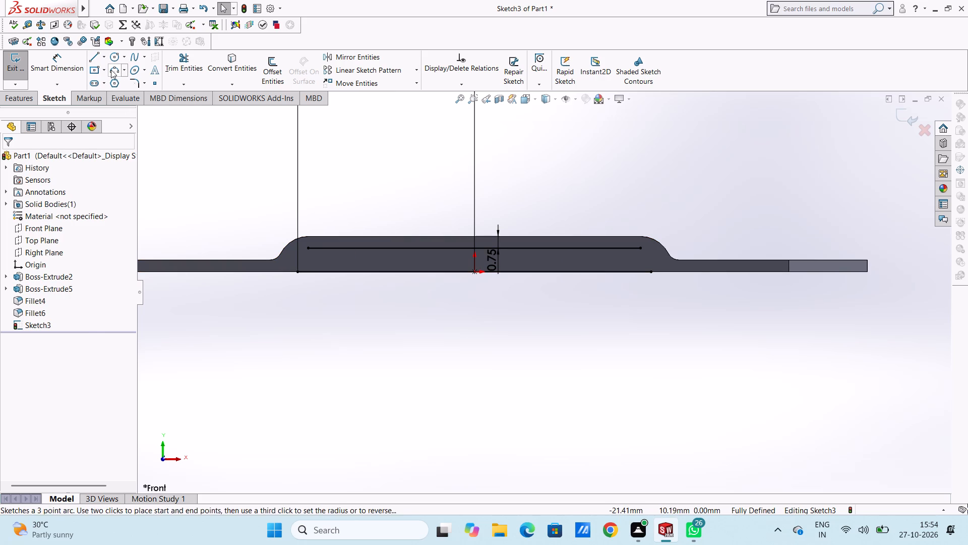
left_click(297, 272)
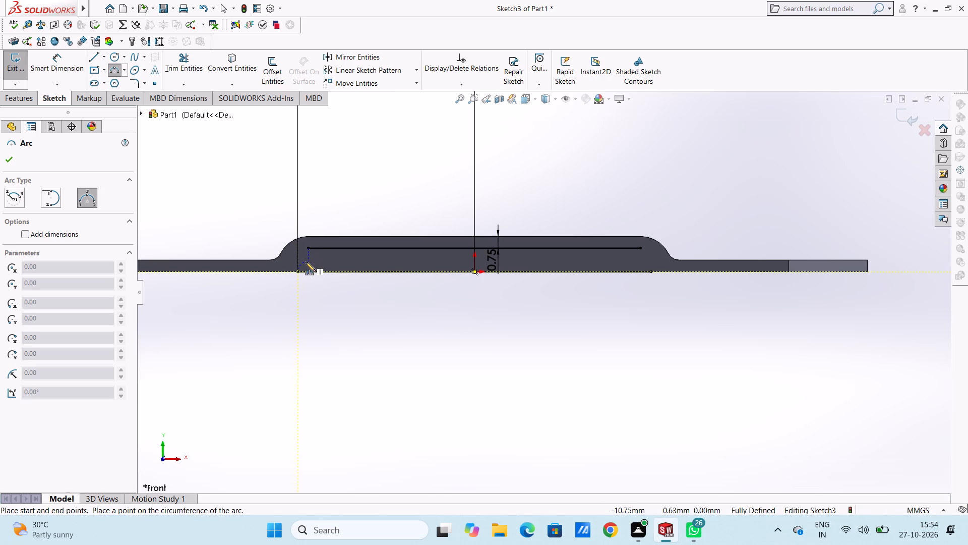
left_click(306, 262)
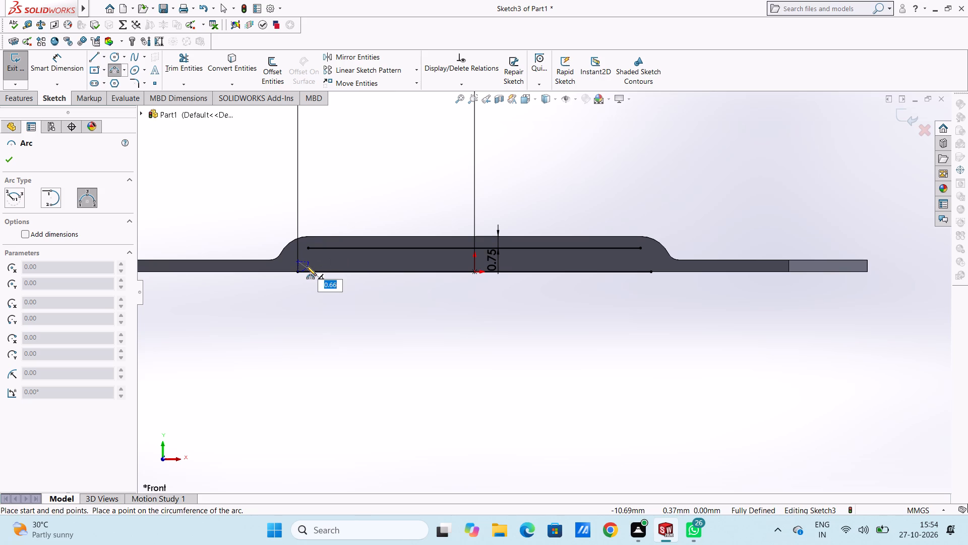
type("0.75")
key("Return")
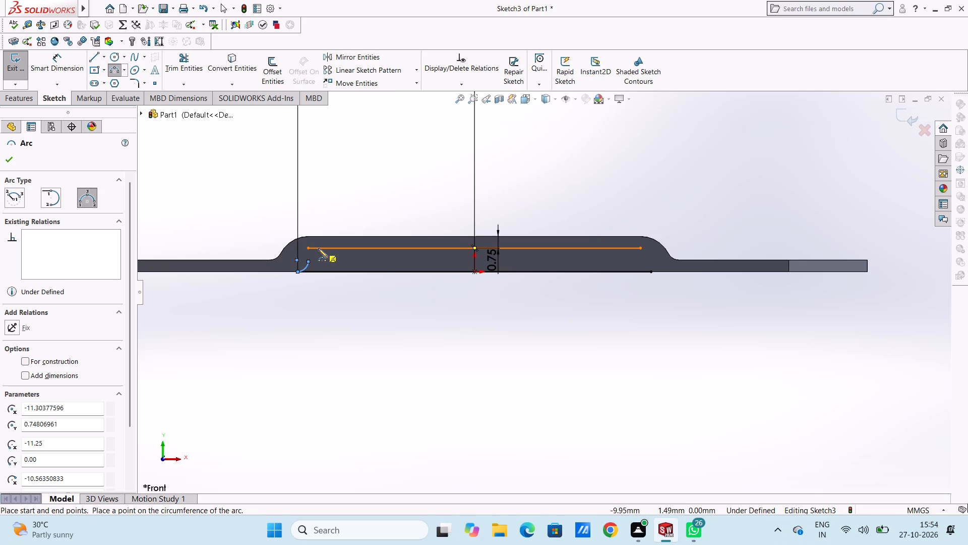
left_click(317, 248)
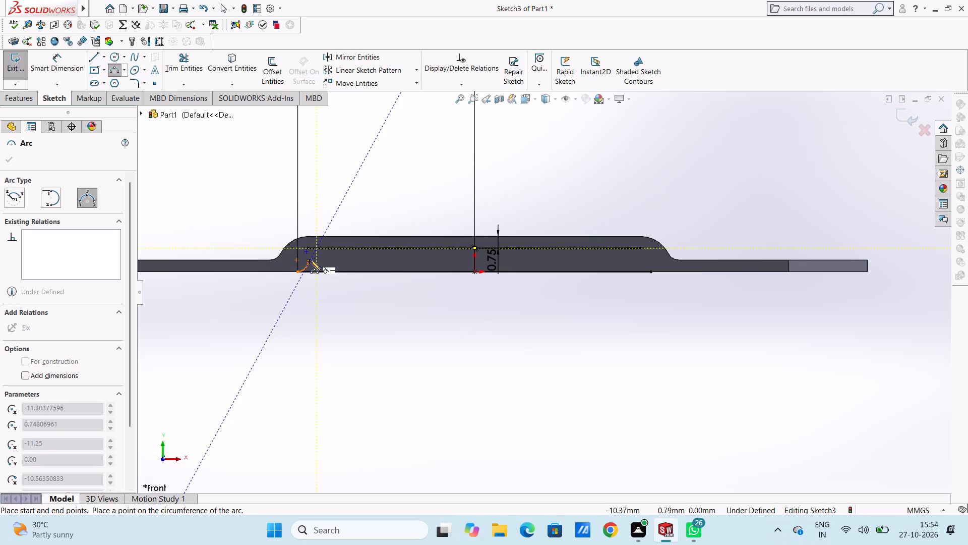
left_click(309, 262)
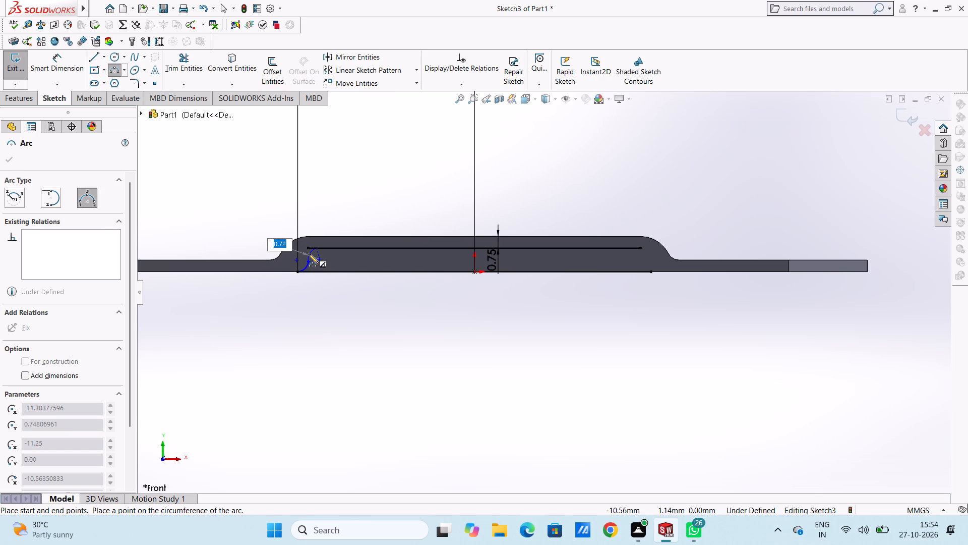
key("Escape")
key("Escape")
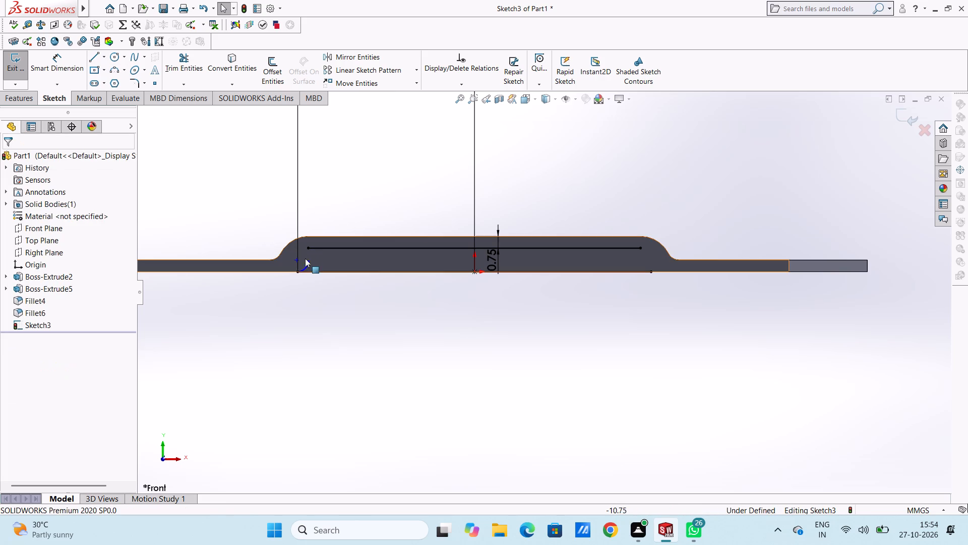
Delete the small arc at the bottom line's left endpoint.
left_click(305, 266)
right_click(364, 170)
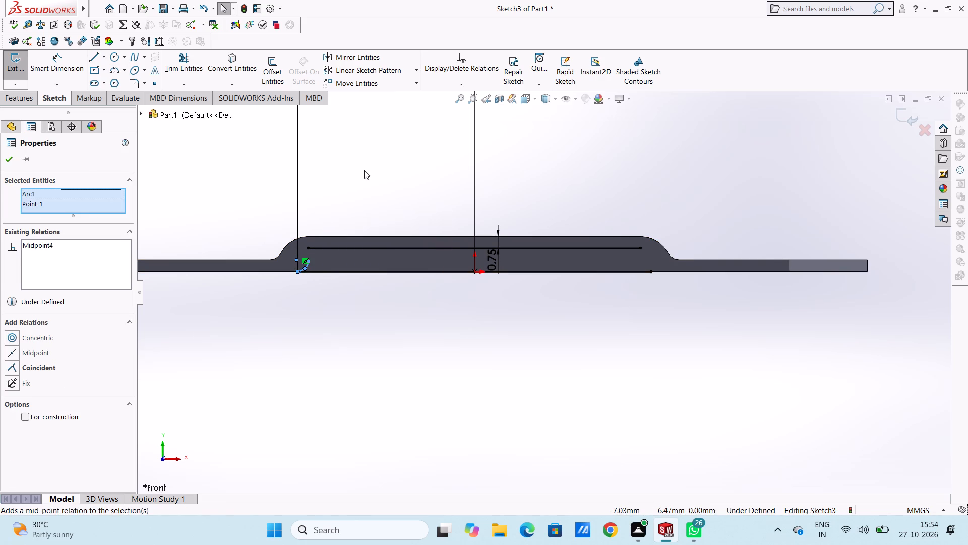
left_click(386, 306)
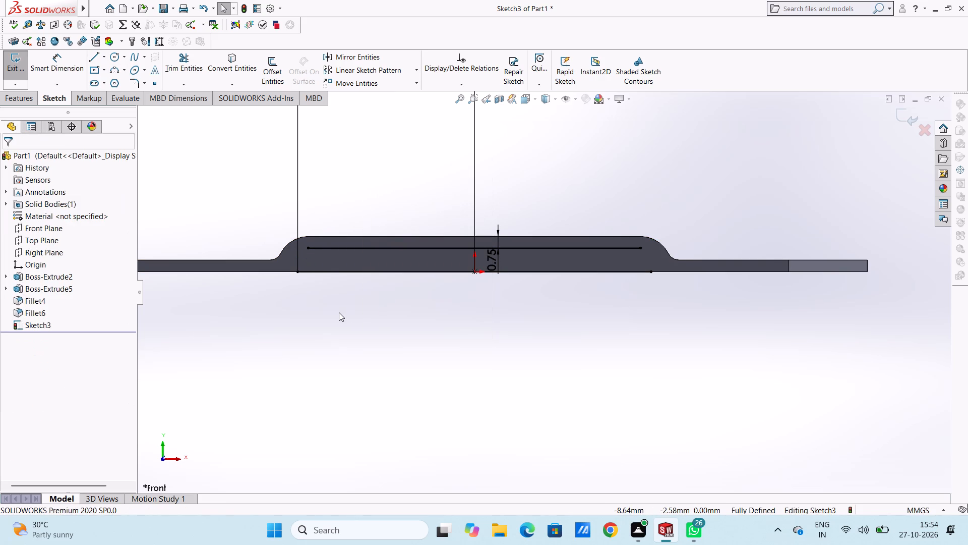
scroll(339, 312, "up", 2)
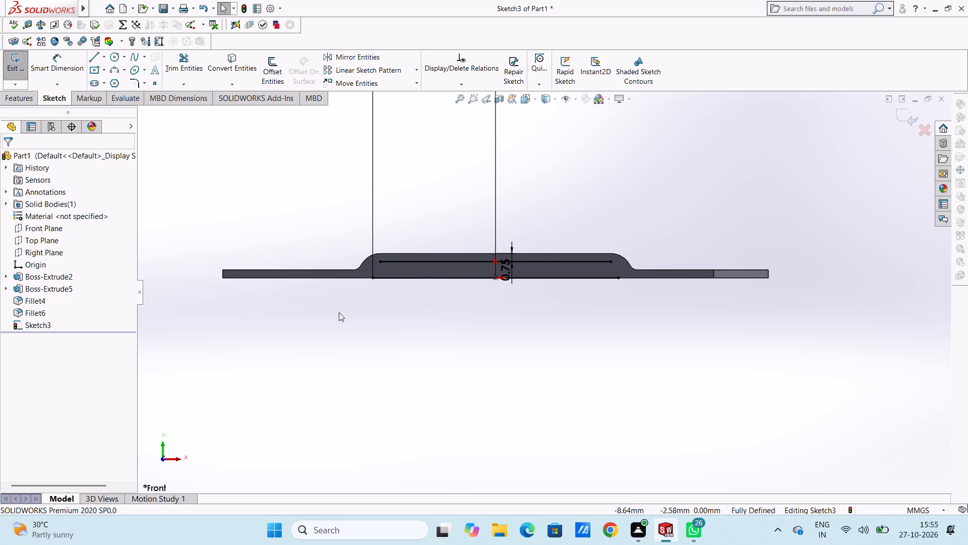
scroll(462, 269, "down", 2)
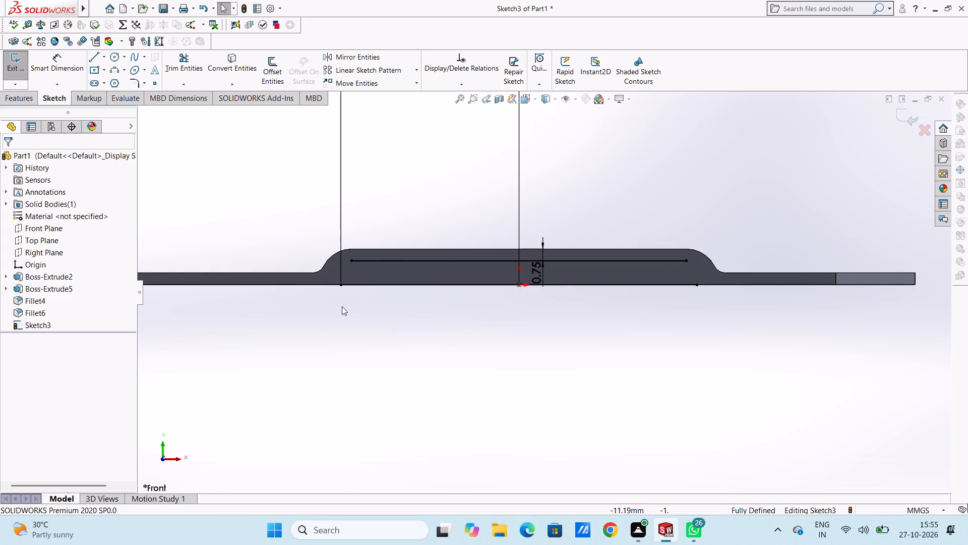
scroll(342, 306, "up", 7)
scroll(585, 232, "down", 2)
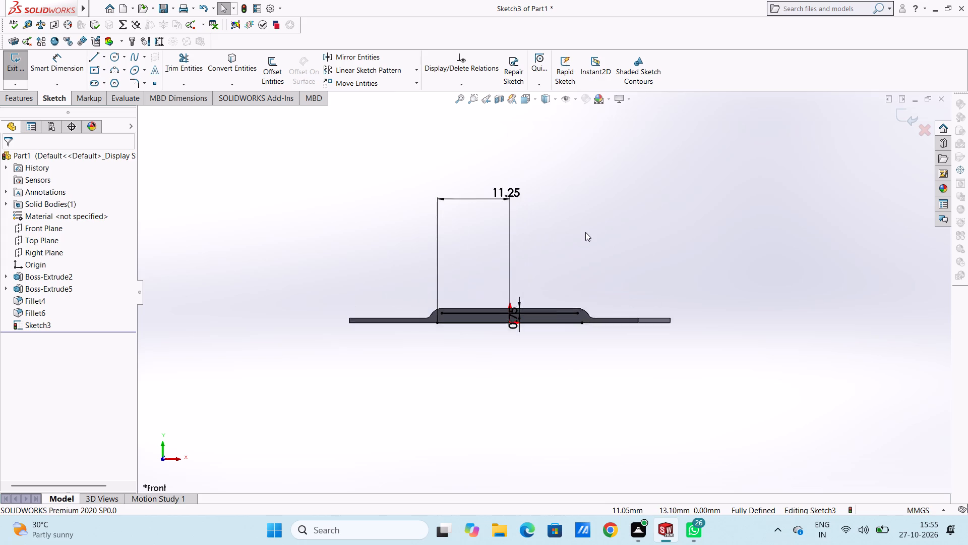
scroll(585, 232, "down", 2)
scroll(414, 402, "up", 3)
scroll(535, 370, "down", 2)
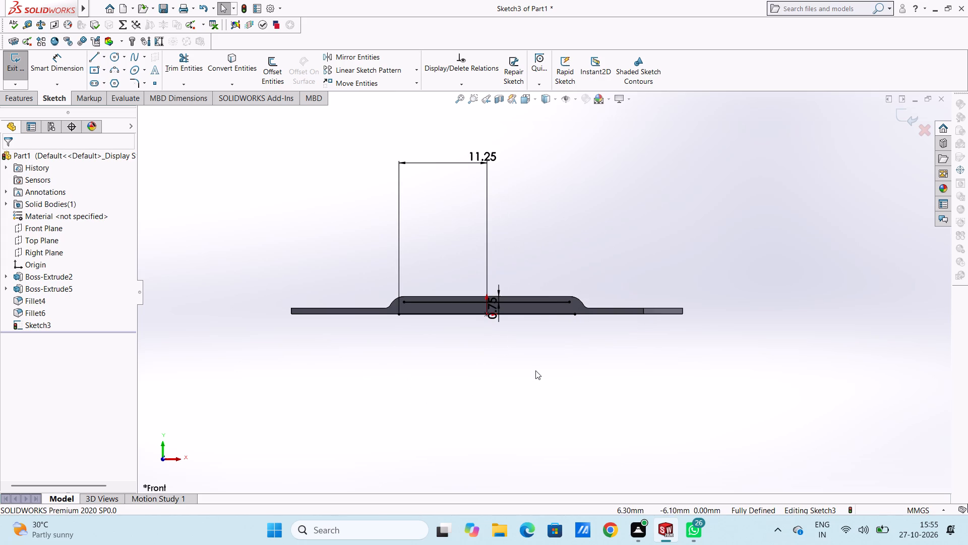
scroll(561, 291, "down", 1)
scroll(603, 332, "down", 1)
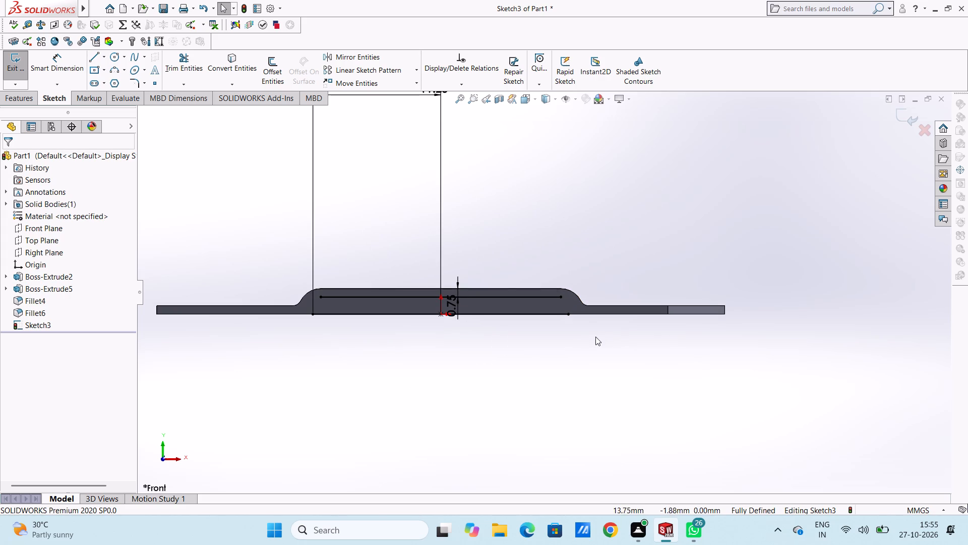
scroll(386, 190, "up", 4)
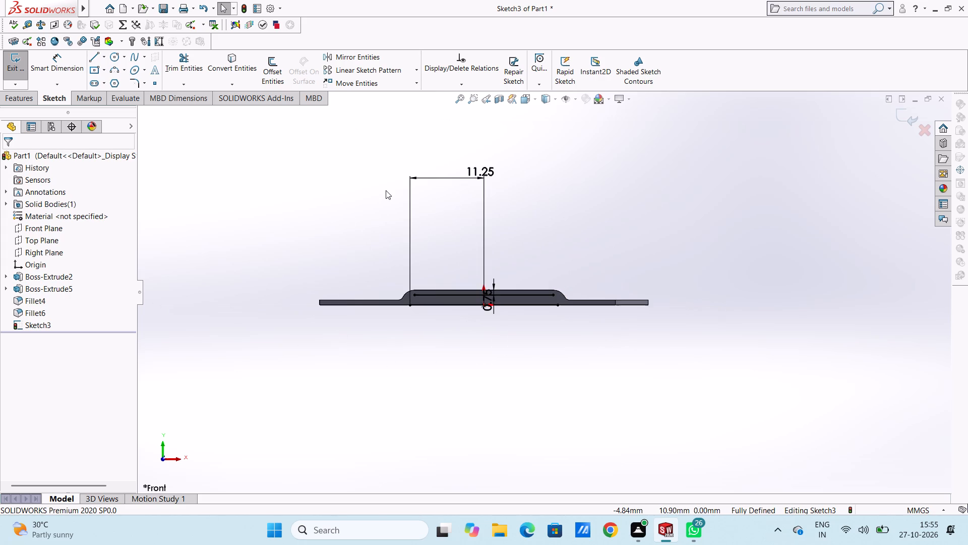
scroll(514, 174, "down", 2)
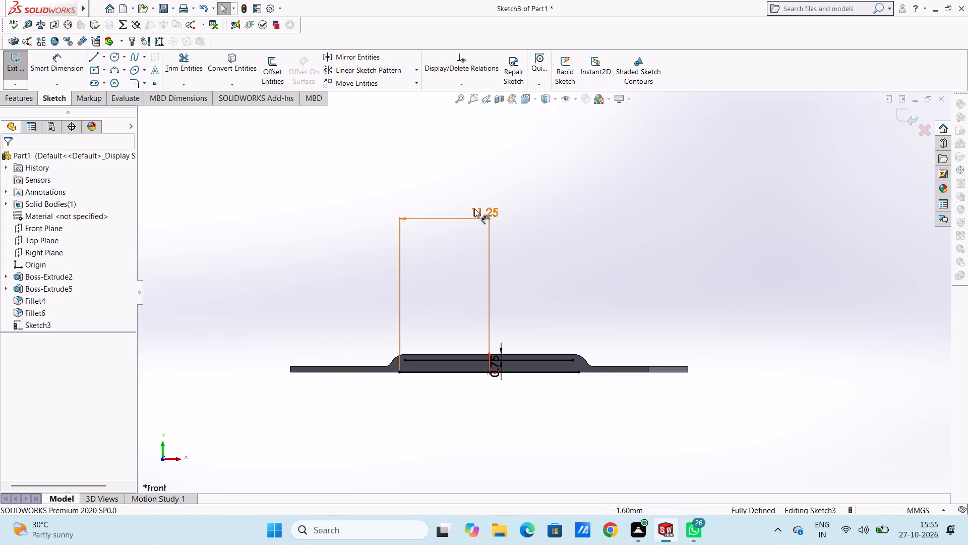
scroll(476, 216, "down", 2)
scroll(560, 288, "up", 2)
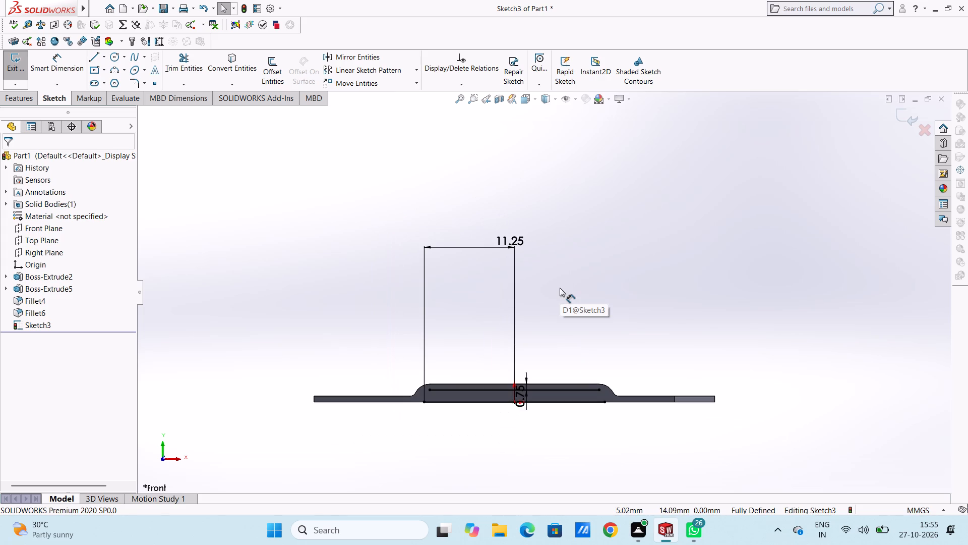
Close the profile with connected lines from the bottom line's left endpoint: 1.50 mm up, 22.50 mm across, 1.50 mm down to its right endpoint.
scroll(495, 405, "down", 2)
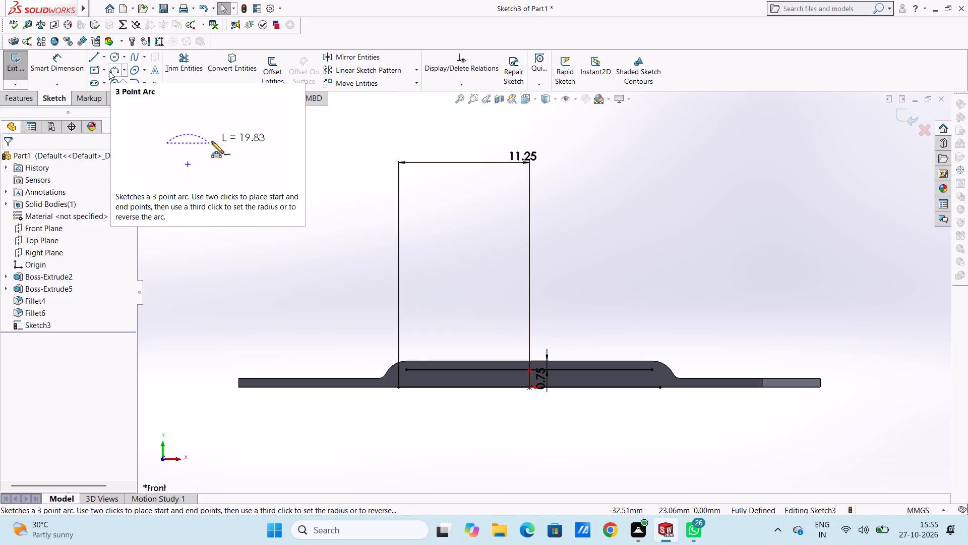
left_click(96, 53)
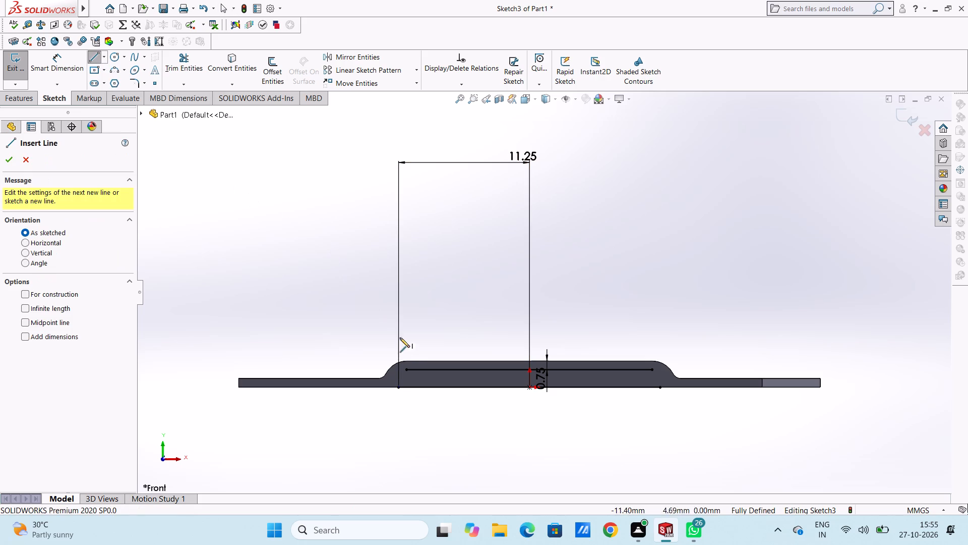
left_click(399, 389)
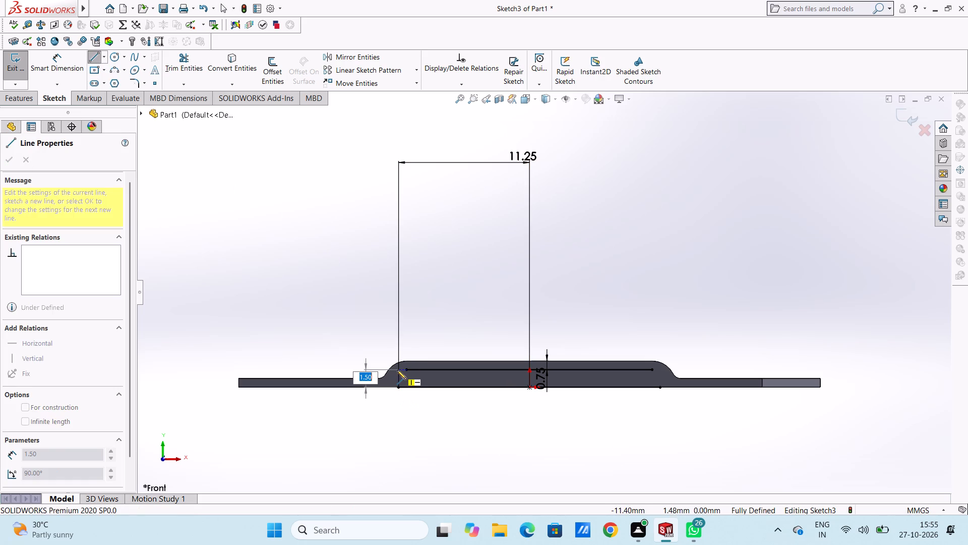
left_click(397, 370)
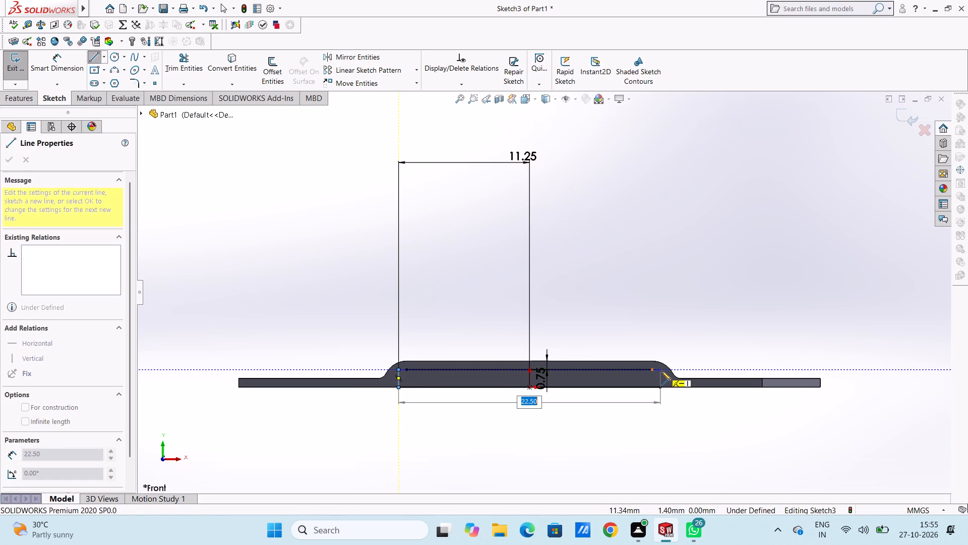
left_click(661, 371)
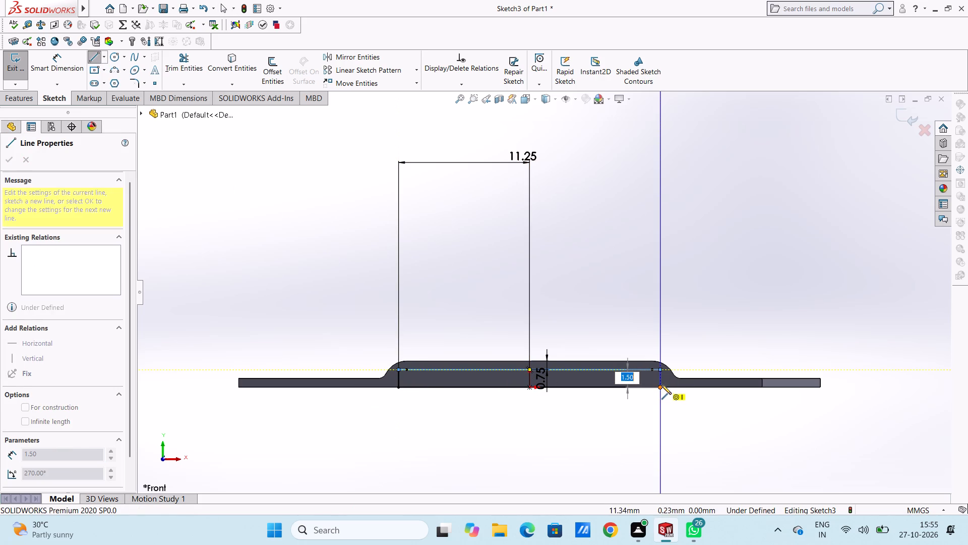
left_click(661, 387)
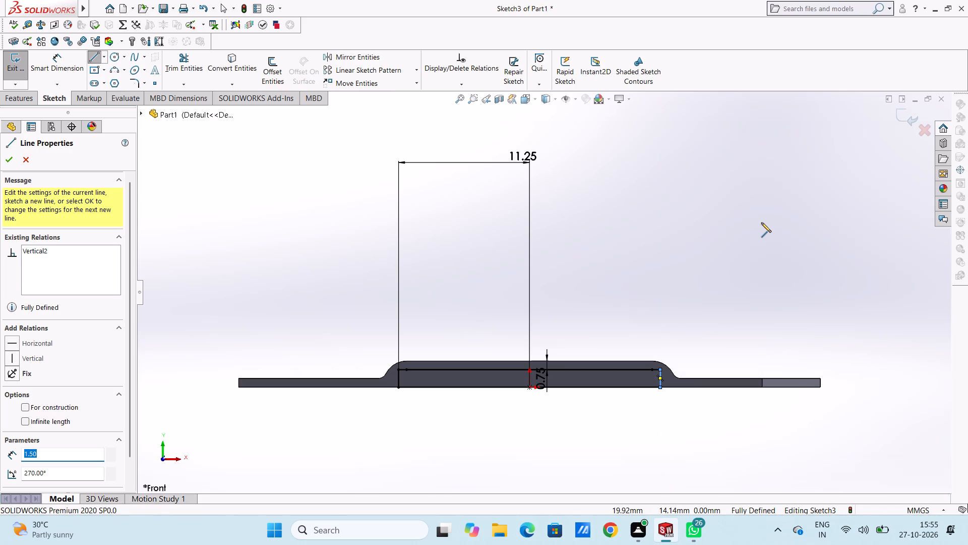
left_click(6, 161)
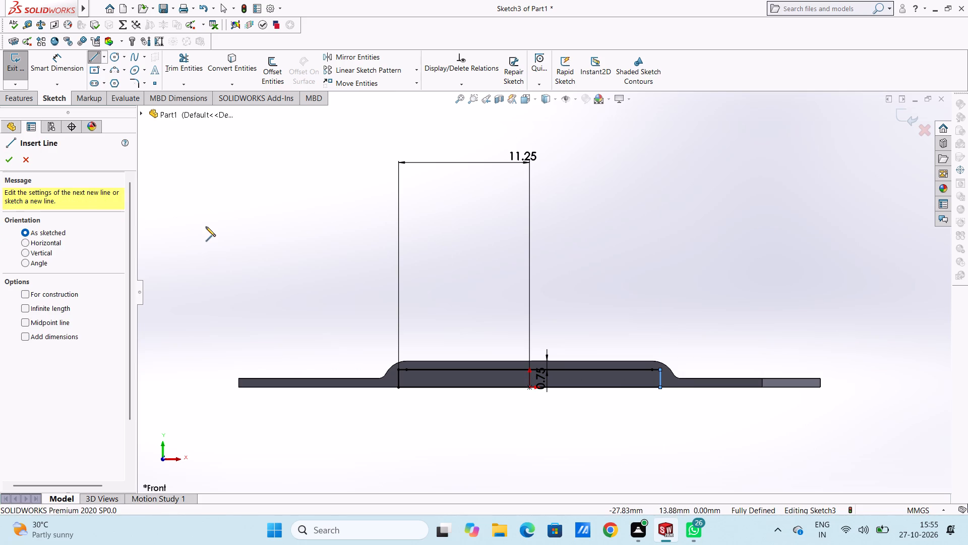
left_click(11, 158)
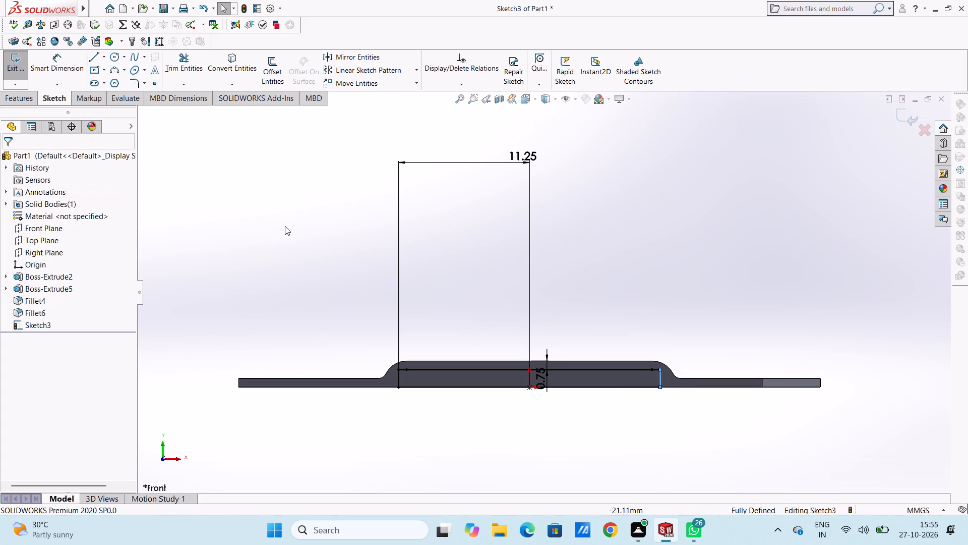
left_click(285, 226)
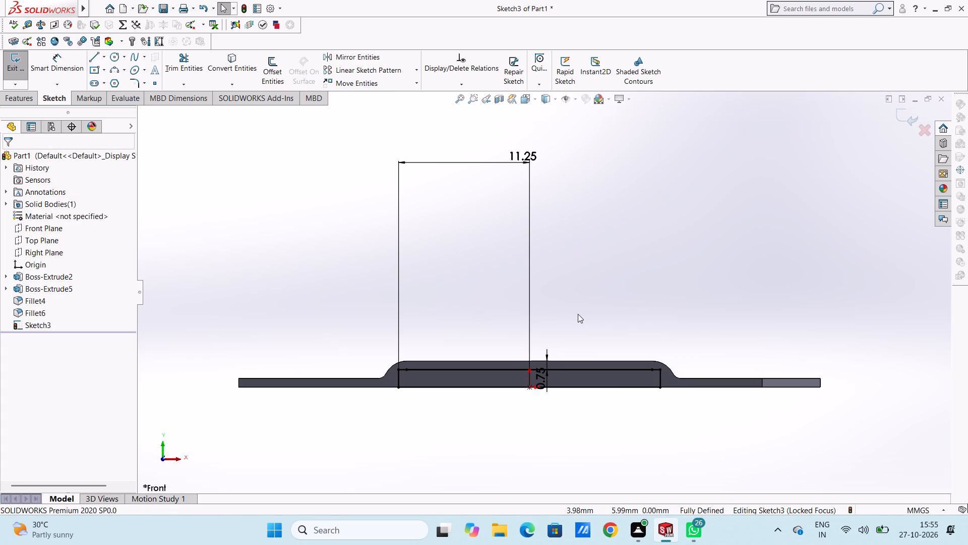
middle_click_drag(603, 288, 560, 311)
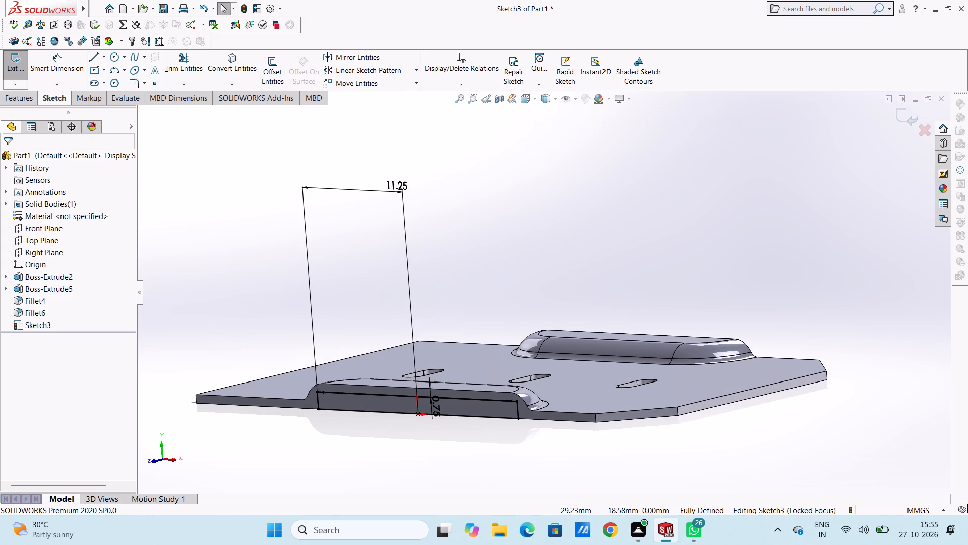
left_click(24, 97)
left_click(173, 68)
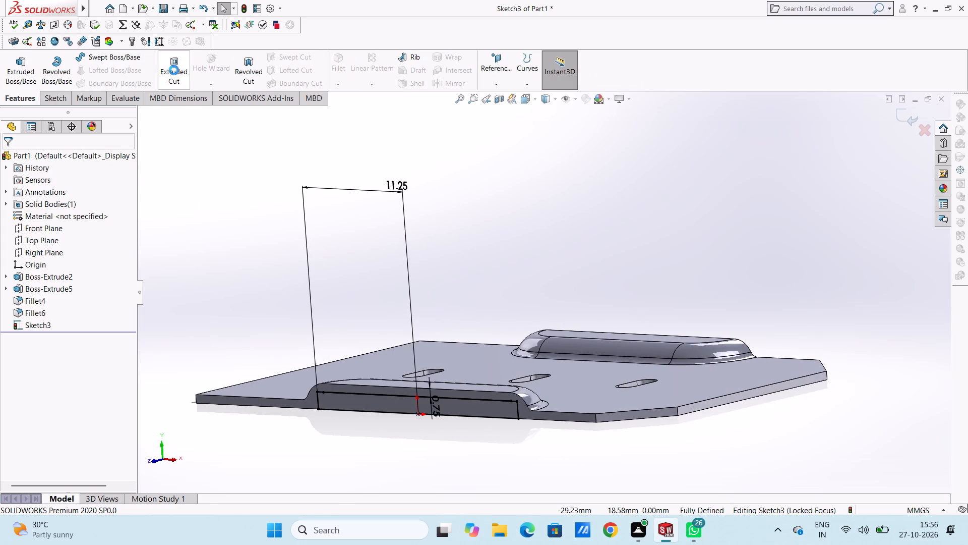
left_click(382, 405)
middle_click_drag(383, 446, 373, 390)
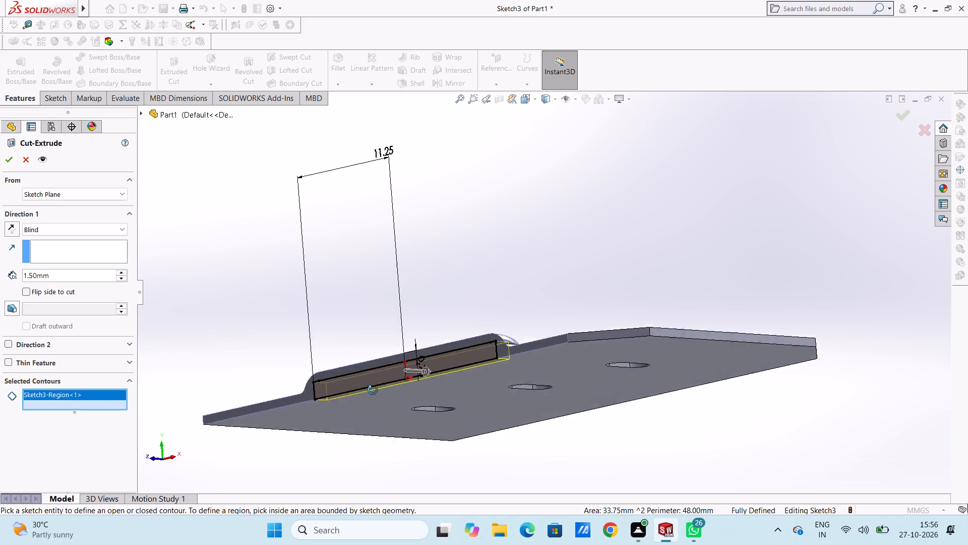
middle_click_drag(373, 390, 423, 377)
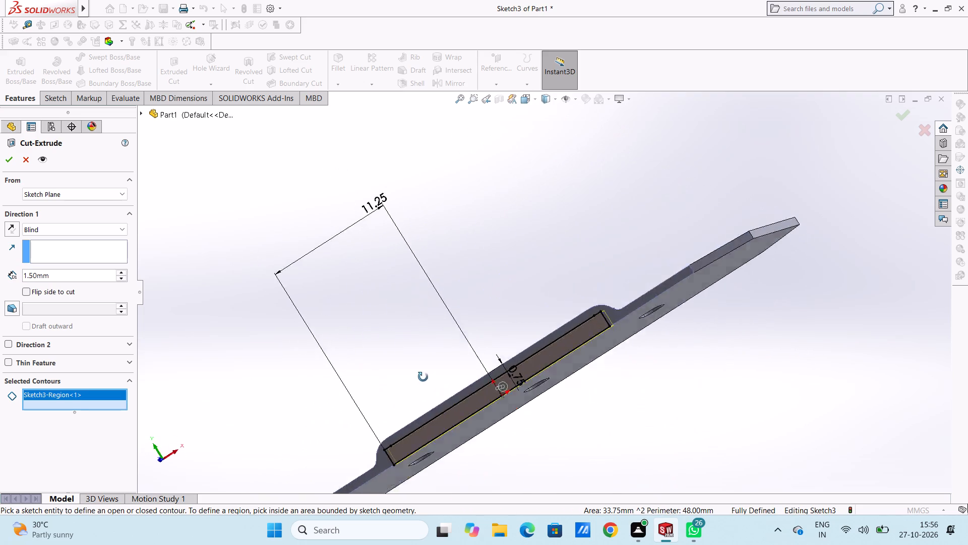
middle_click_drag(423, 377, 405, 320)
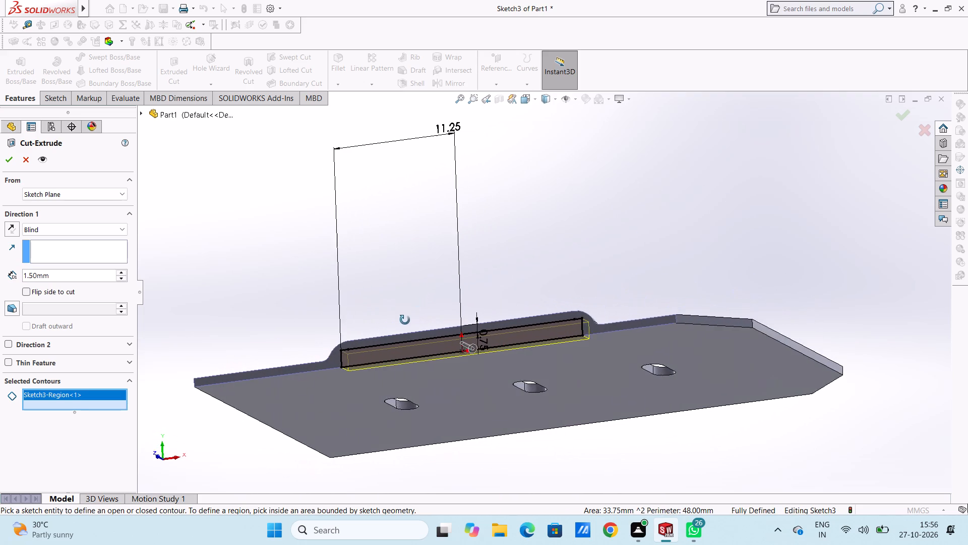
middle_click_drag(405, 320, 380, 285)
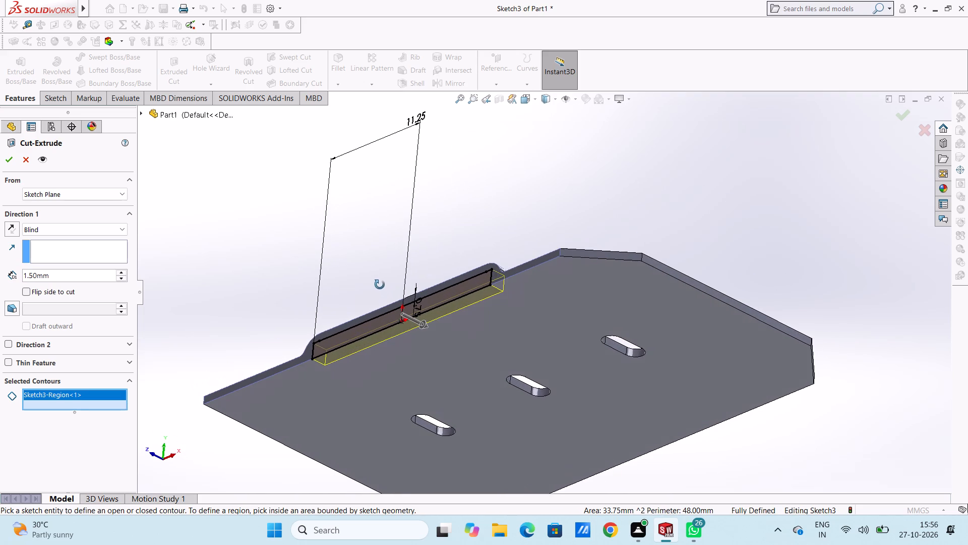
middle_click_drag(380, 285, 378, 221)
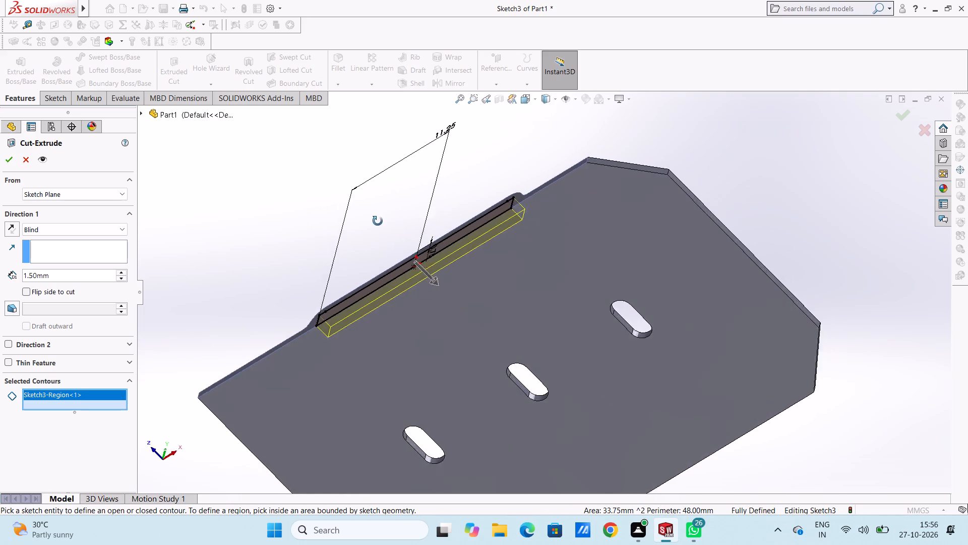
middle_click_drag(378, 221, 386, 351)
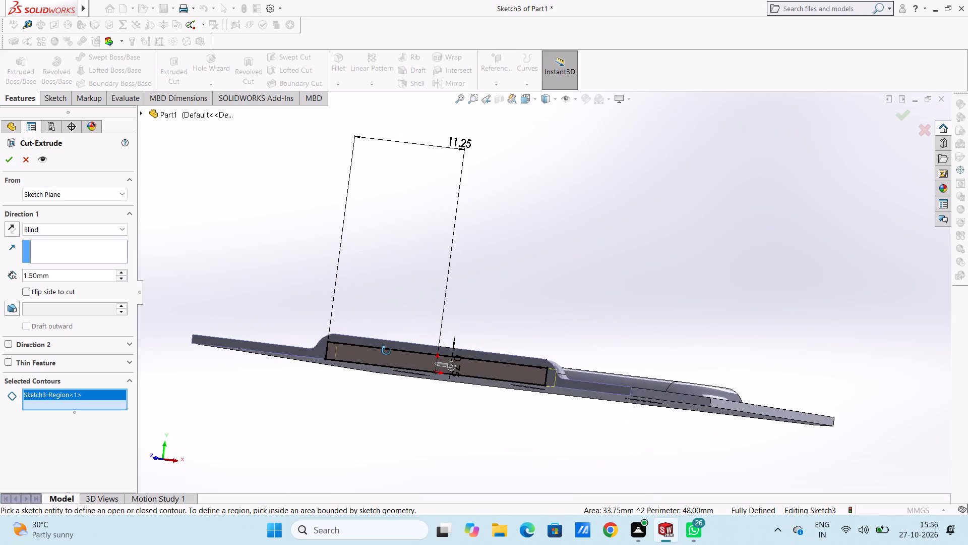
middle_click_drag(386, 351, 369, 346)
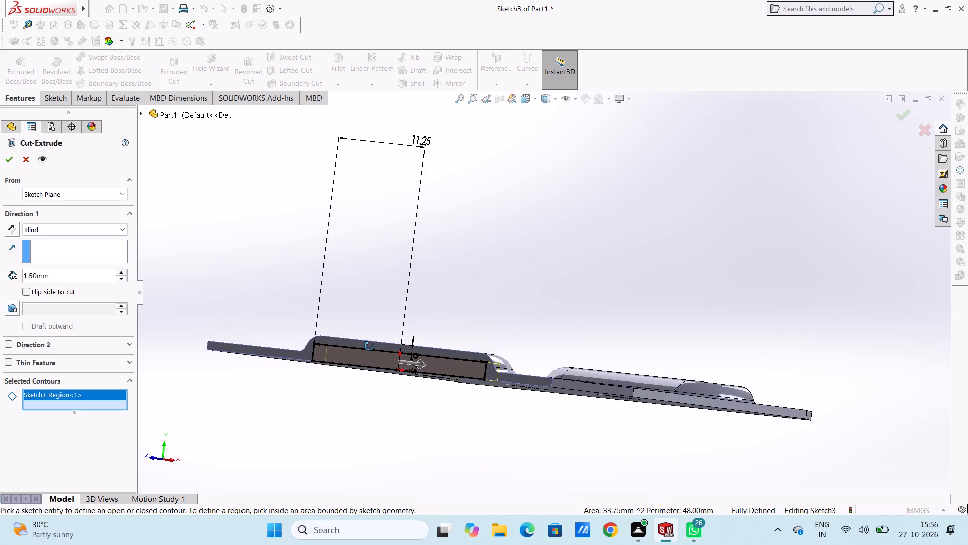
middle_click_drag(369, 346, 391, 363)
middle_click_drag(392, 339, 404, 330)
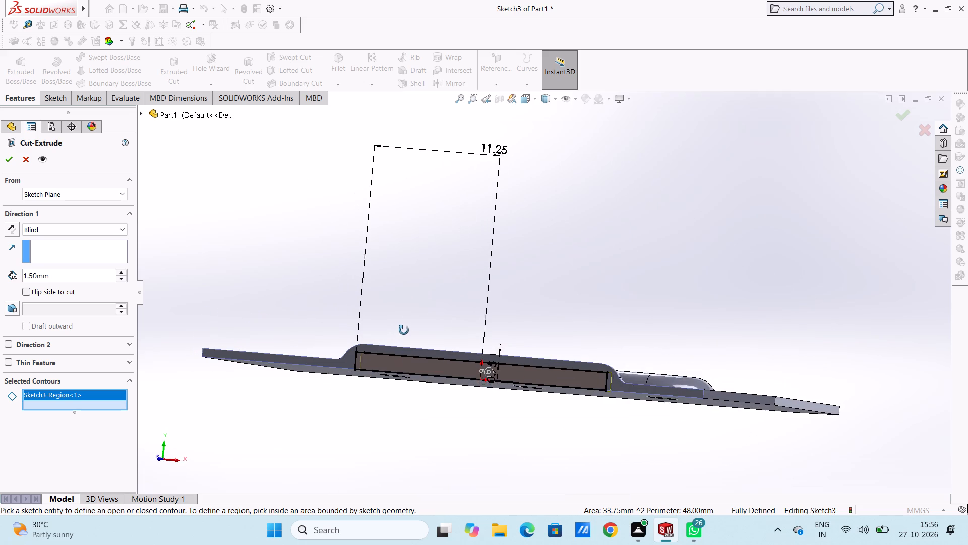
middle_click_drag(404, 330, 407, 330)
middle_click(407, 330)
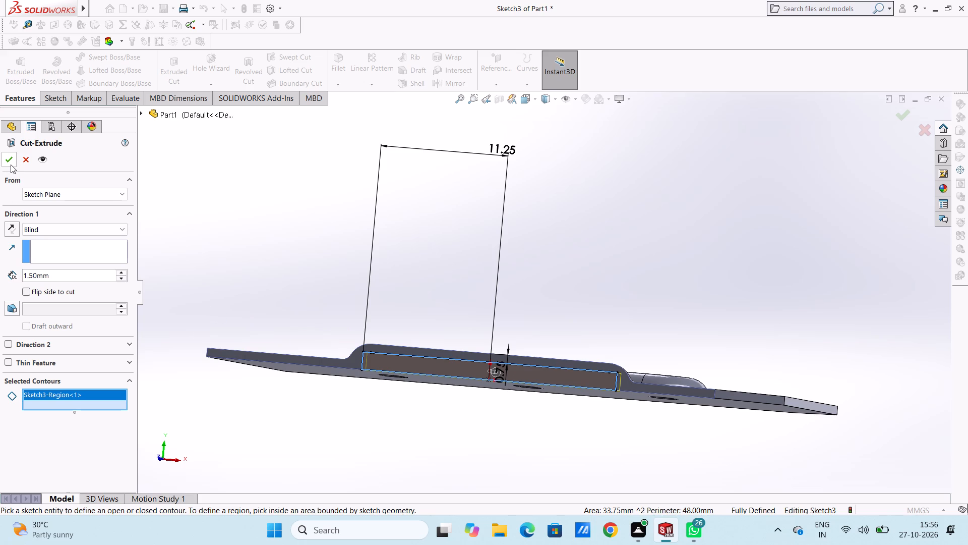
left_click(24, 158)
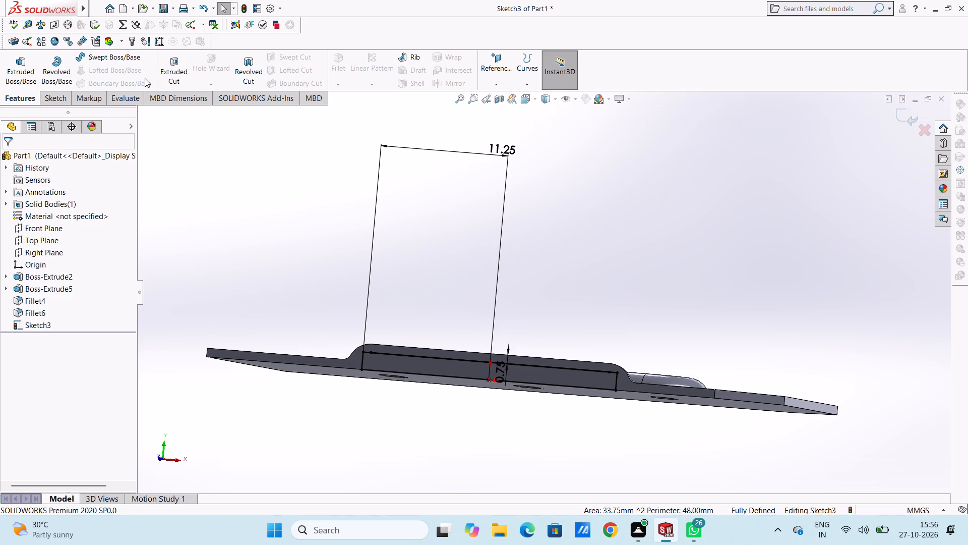
Cut-extrude the closed rectangular profile on the boss's front side face to a blind depth of 3 mm.
left_click(176, 64)
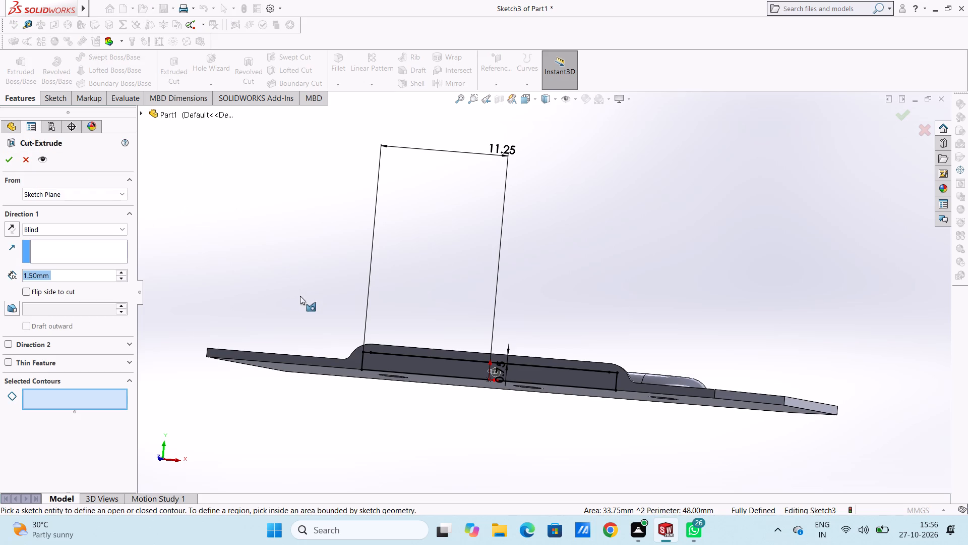
left_click(404, 364)
middle_click_drag(425, 432, 421, 423)
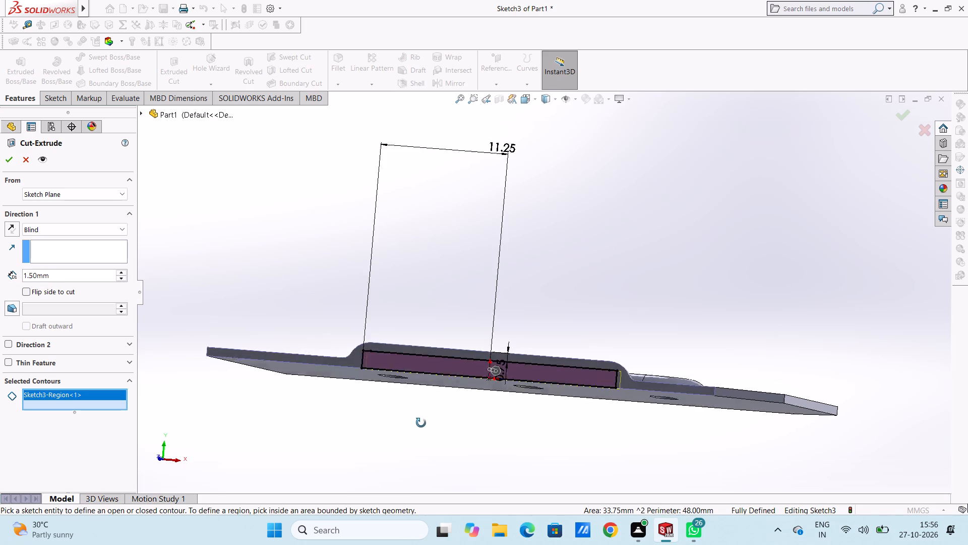
middle_click_drag(421, 423, 359, 440)
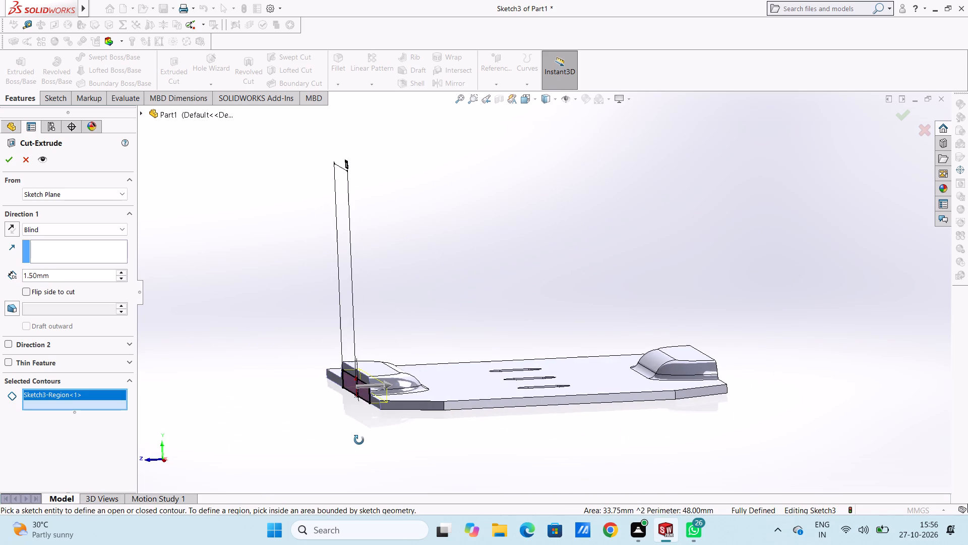
middle_click_drag(359, 440, 366, 415)
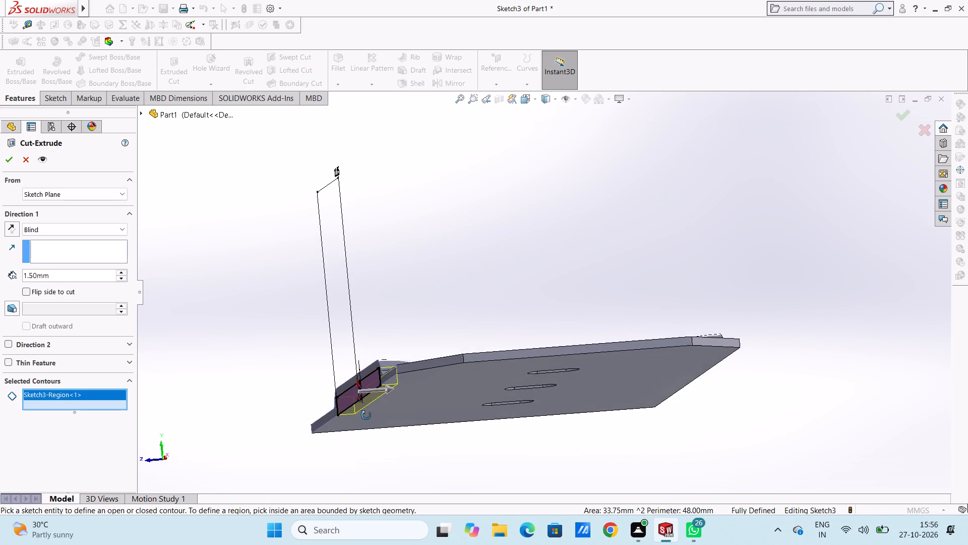
middle_click_drag(366, 415, 391, 439)
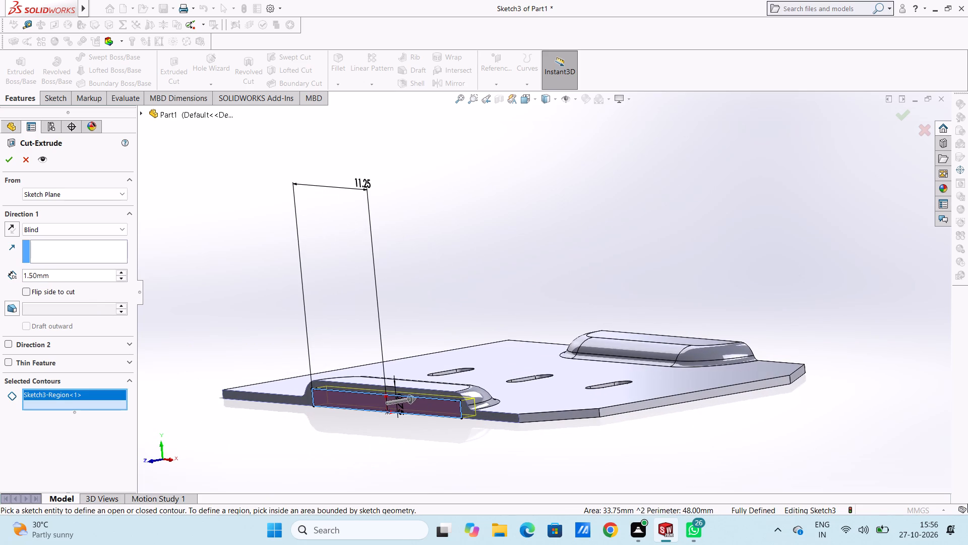
double_click(85, 278)
key("5")
key("Return")
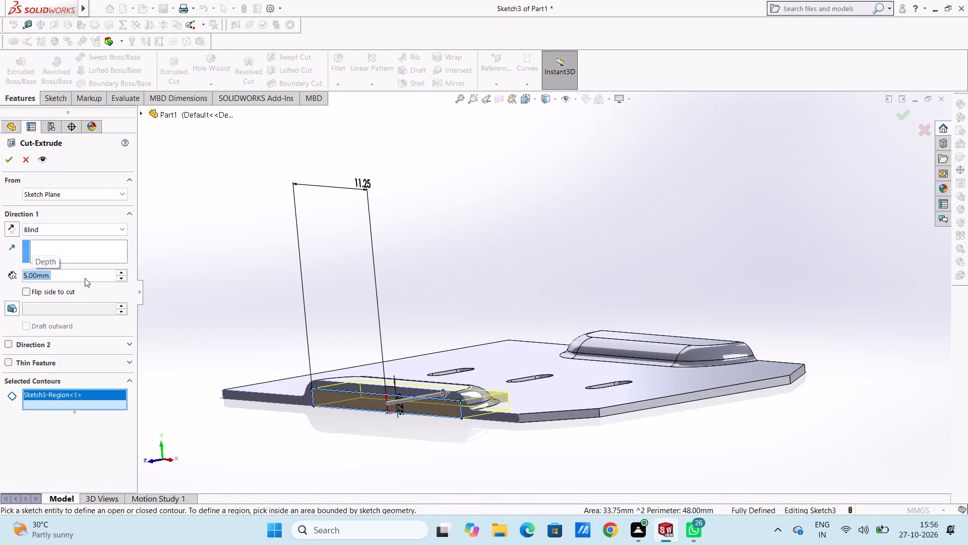
middle_click_drag(246, 312, 213, 342)
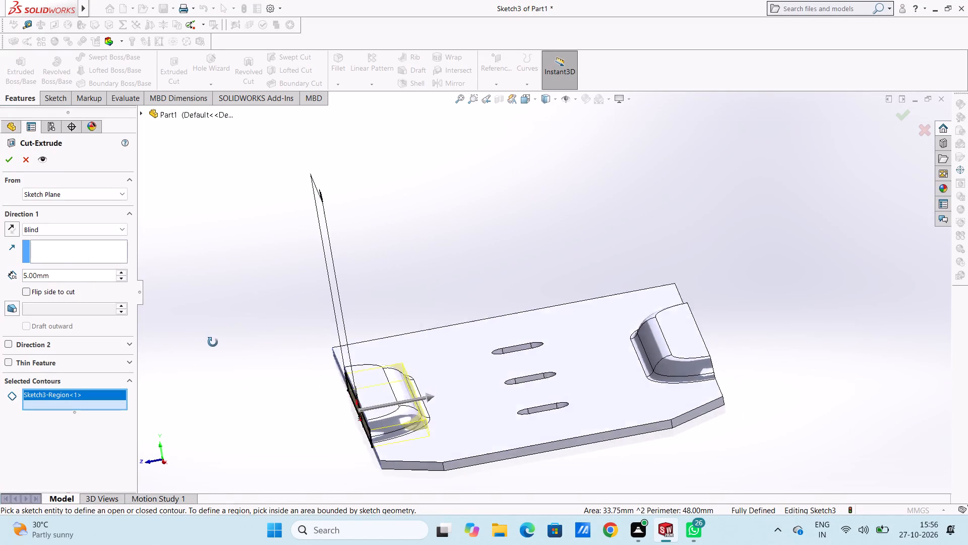
middle_click_drag(213, 342, 215, 342)
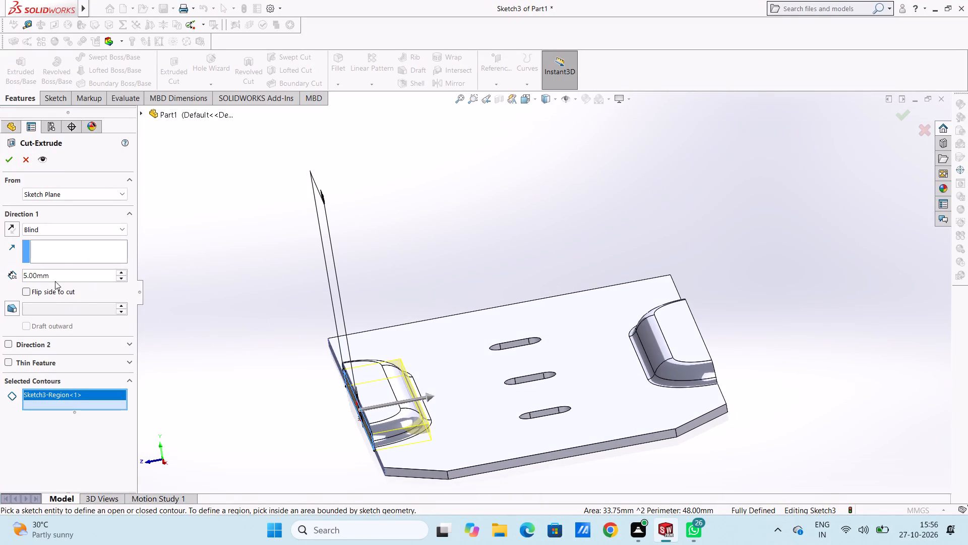
double_click(67, 274)
key("2")
key("Return")
key("3")
key("Return")
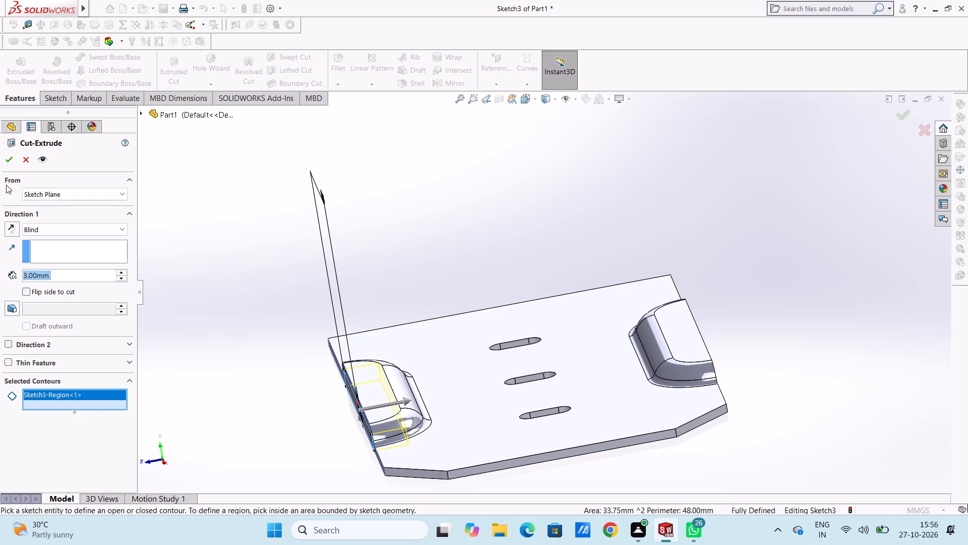
left_click(10, 162)
Examine the new pocket under the front boss from below and from the front side.
middle_click_drag(212, 423, 214, 390)
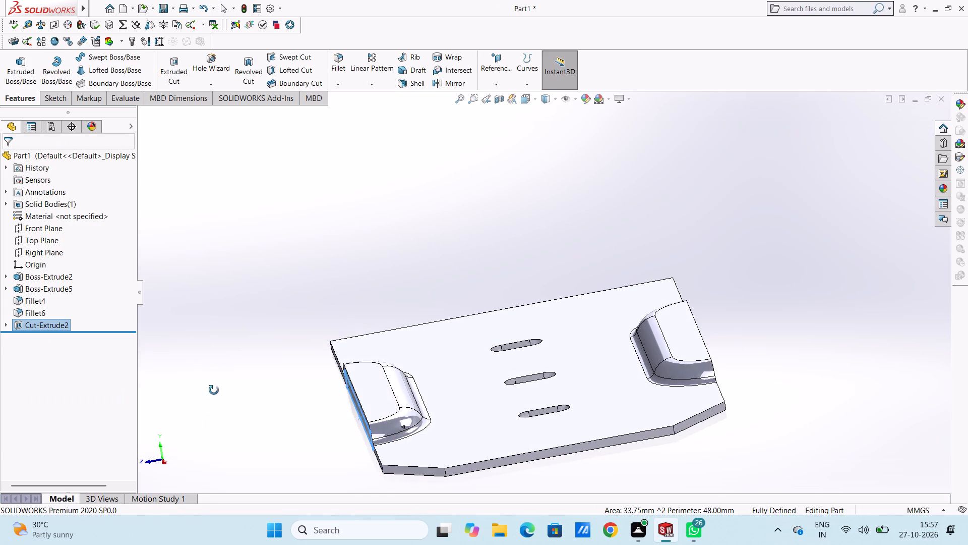
middle_click_drag(214, 390, 253, 353)
scroll(253, 353, "up", 1)
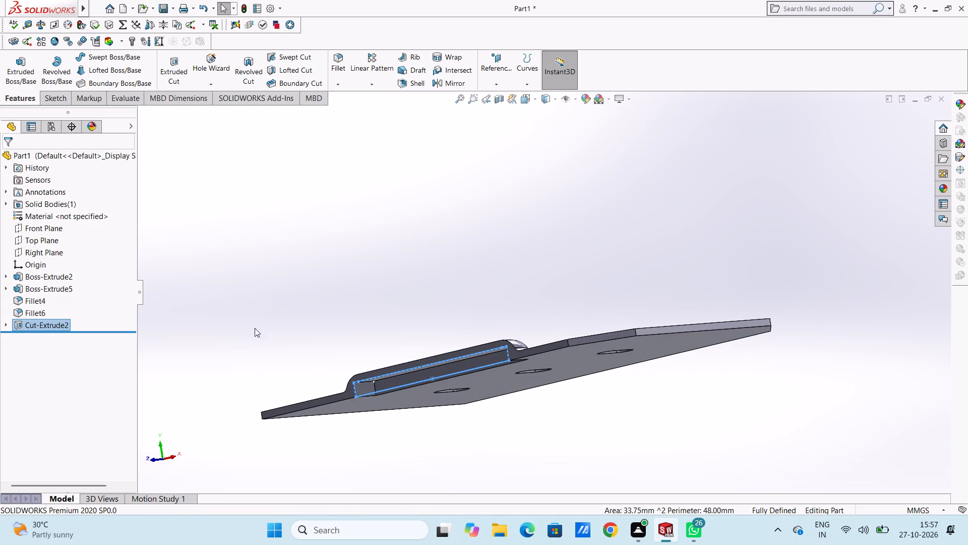
left_click(260, 318)
middle_click_drag(327, 328, 367, 264)
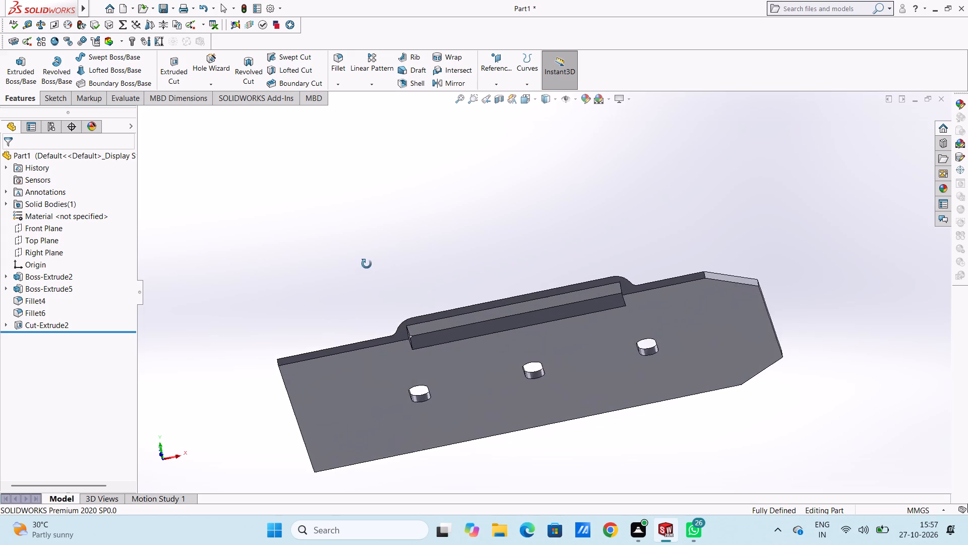
middle_click_drag(367, 264, 358, 258)
middle_click_drag(350, 255, 318, 311)
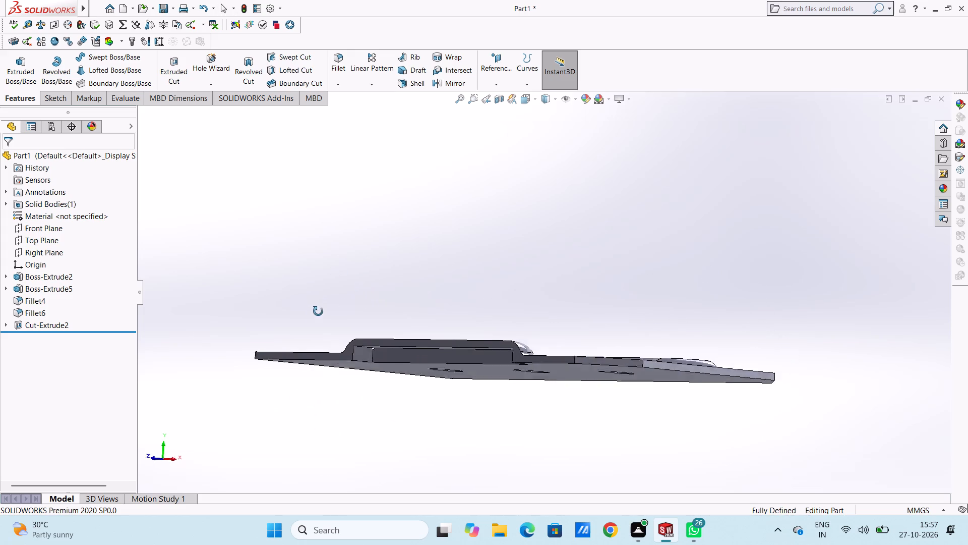
middle_click_drag(318, 311, 342, 335)
Fillet the two short bottom edges at the ends of the front boss's pocket with a symmetric 0.75 mm radius.
scroll(441, 369, "down", 9)
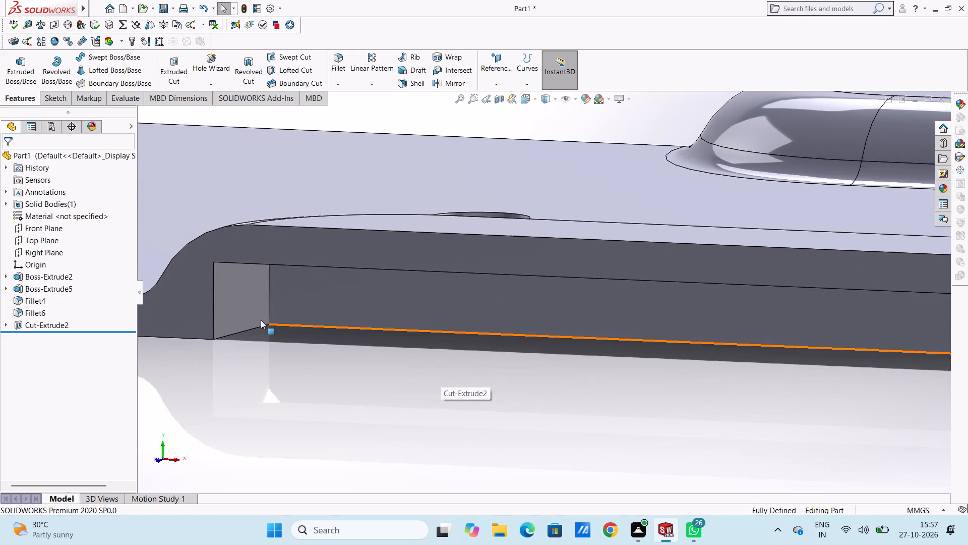
scroll(253, 315, "up", 2)
left_click(335, 63)
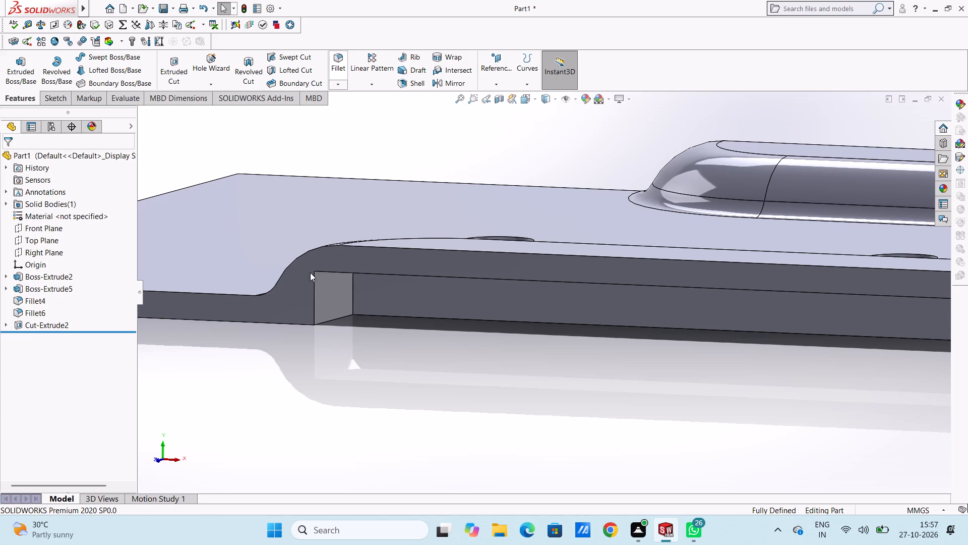
scroll(319, 318, "down", 3)
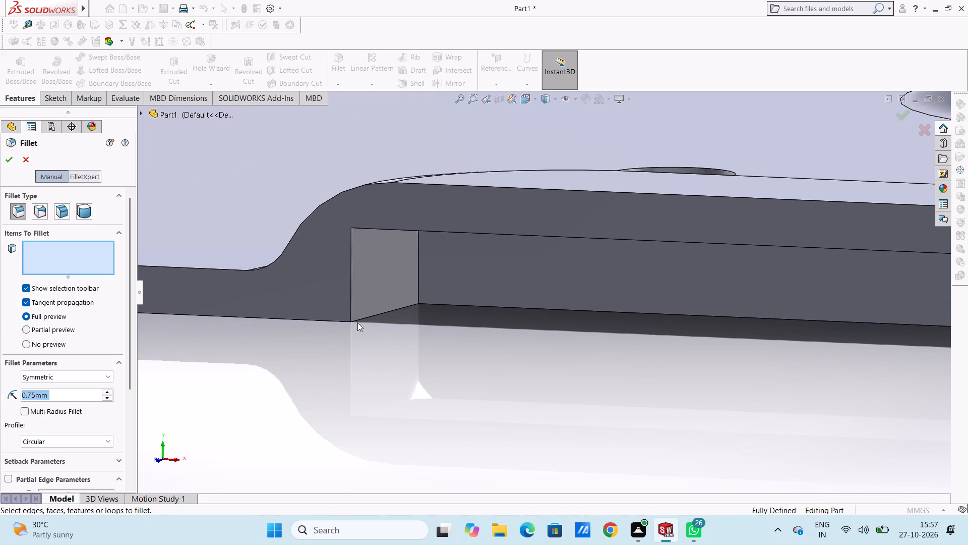
left_click(358, 320)
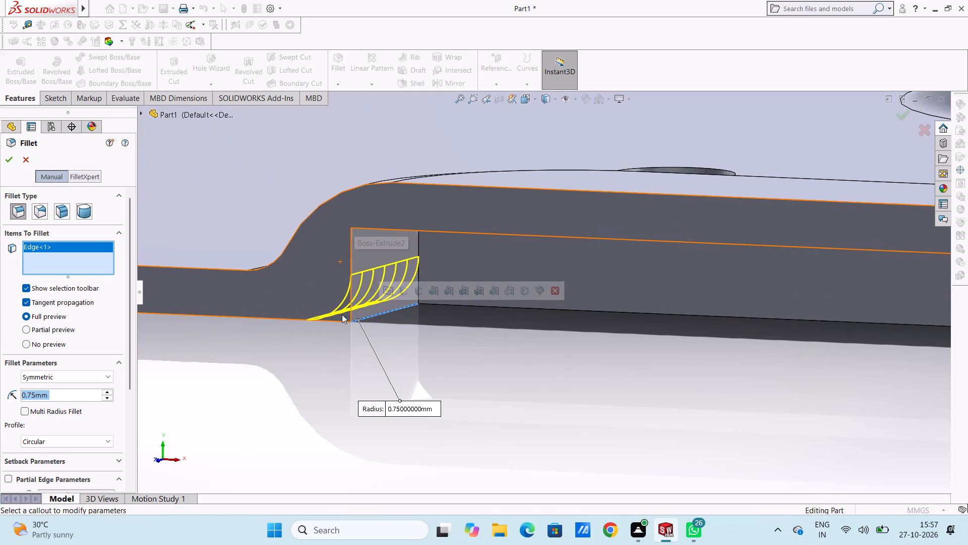
scroll(403, 334, "up", 5)
scroll(649, 369, "up", 4)
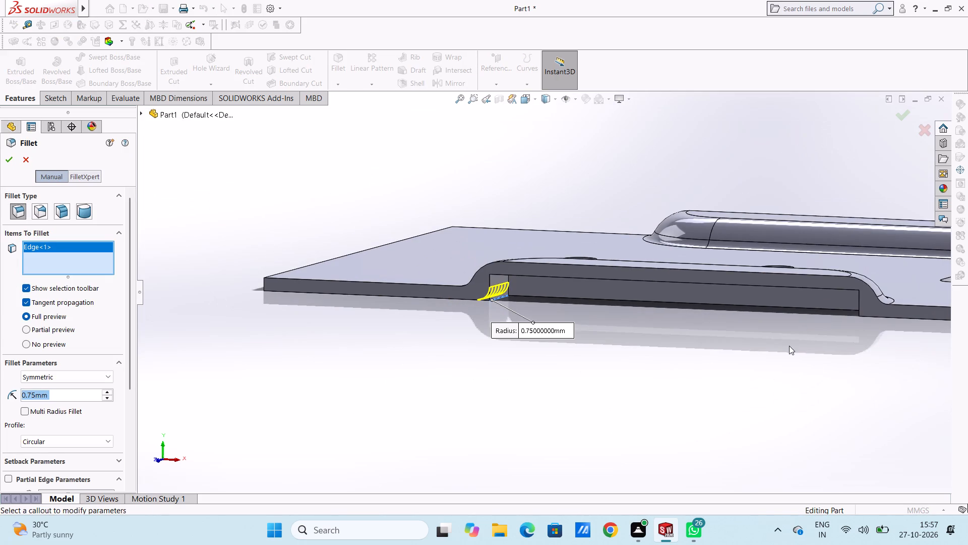
middle_click_drag(794, 346, 849, 323)
scroll(879, 291, "down", 4)
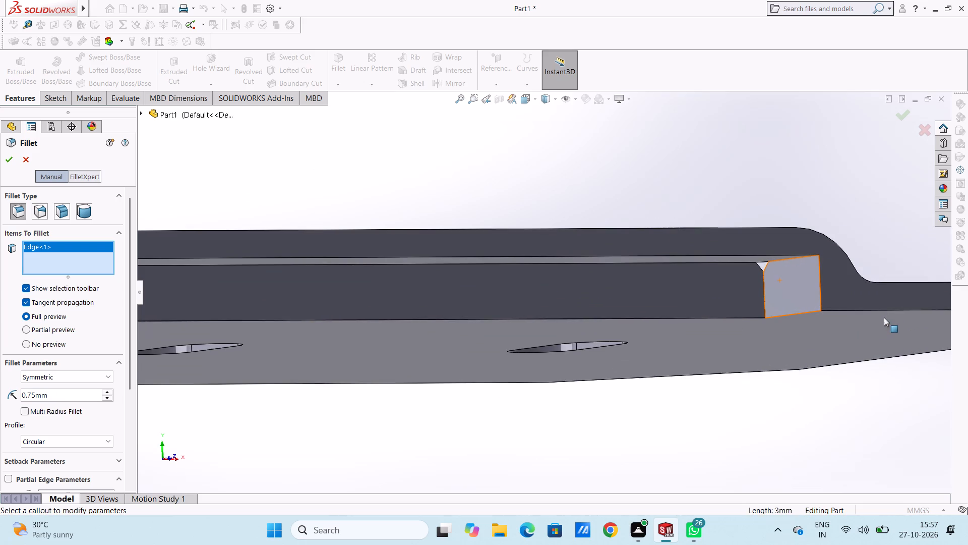
left_click(808, 312)
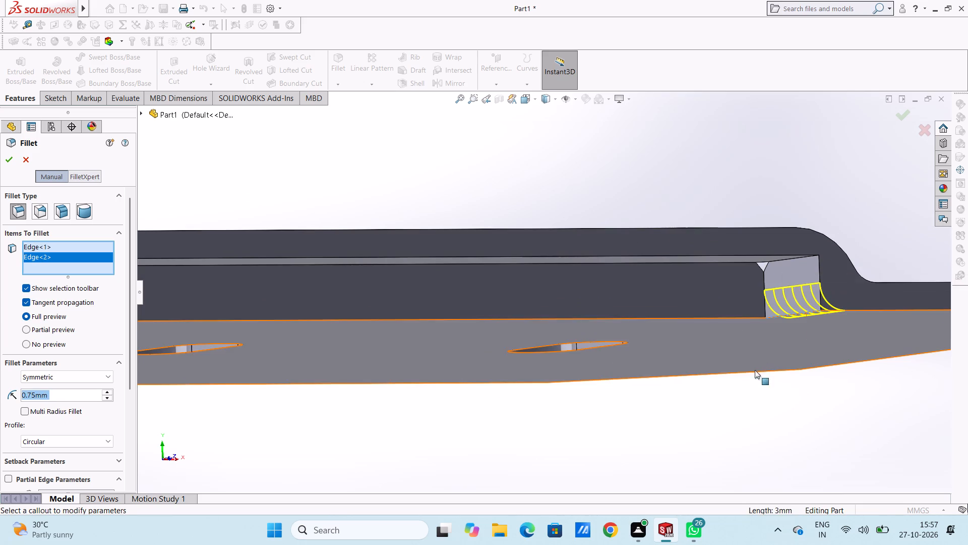
scroll(731, 399, "up", 4)
middle_click_drag(561, 396, 525, 418)
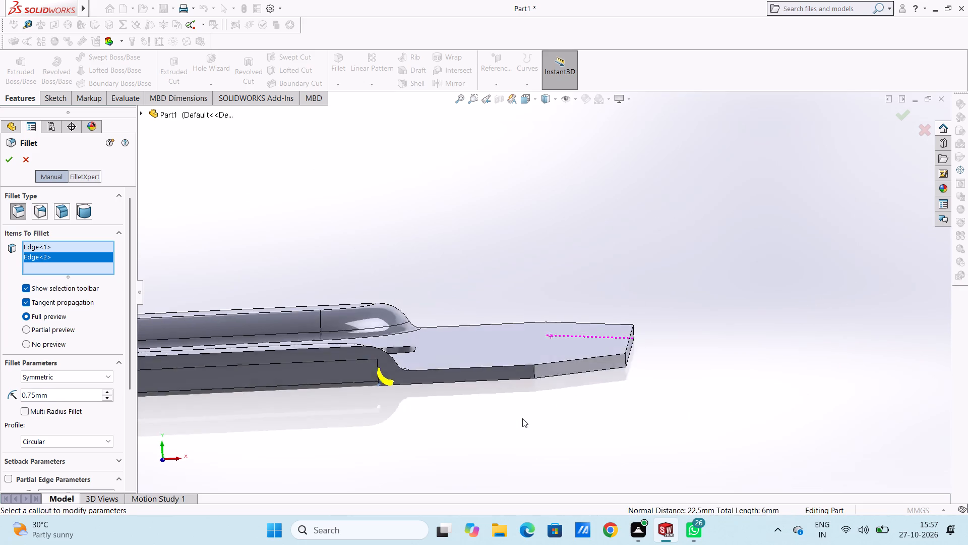
scroll(479, 415, "up", 4)
middle_click_drag(341, 404, 343, 406)
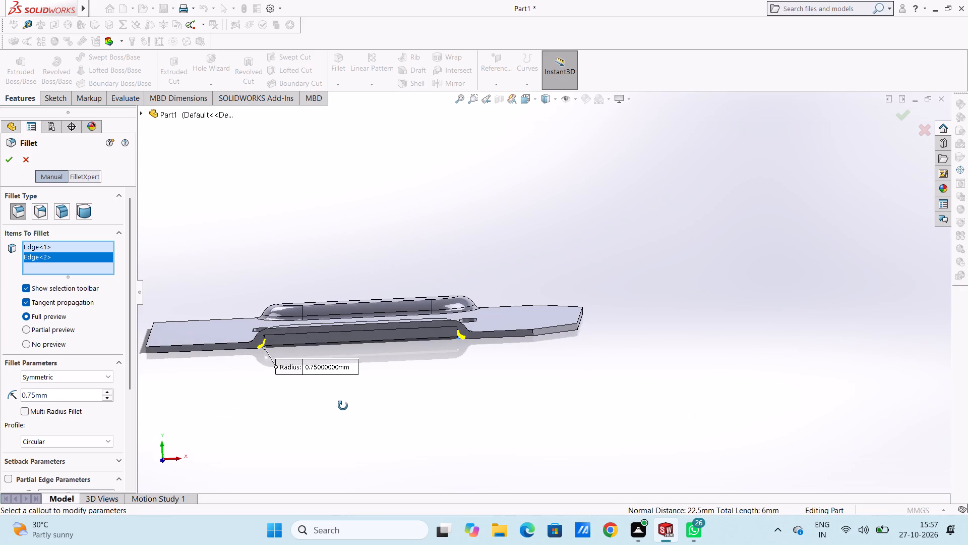
middle_click_drag(343, 406, 337, 414)
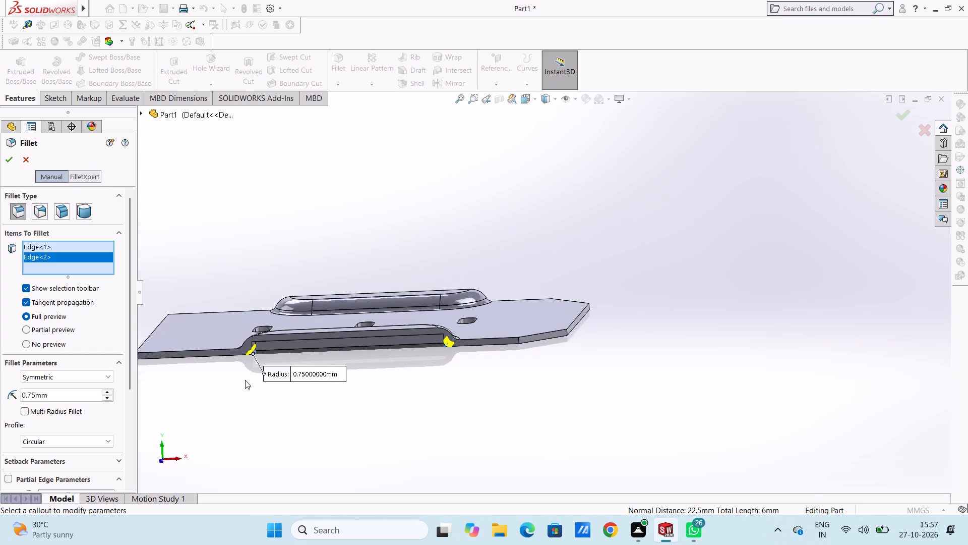
left_click(7, 162)
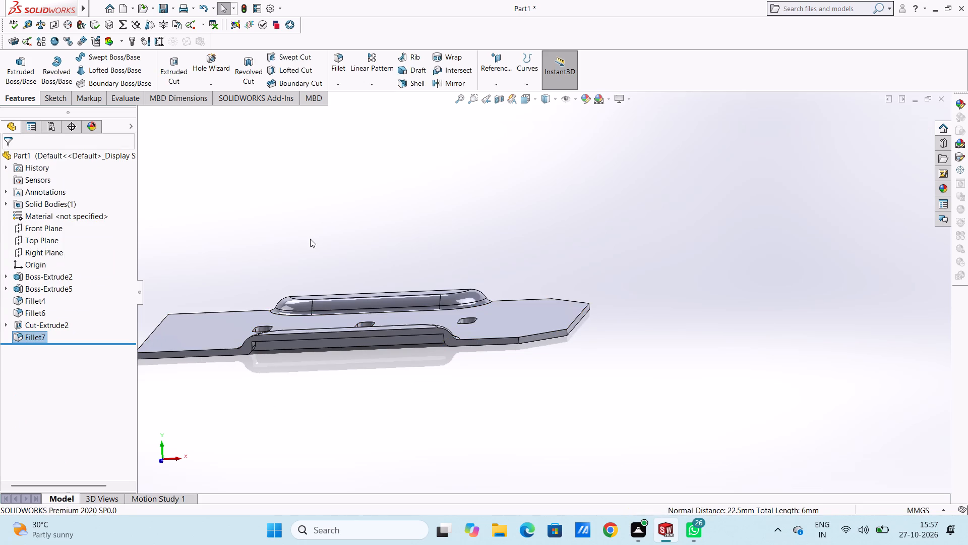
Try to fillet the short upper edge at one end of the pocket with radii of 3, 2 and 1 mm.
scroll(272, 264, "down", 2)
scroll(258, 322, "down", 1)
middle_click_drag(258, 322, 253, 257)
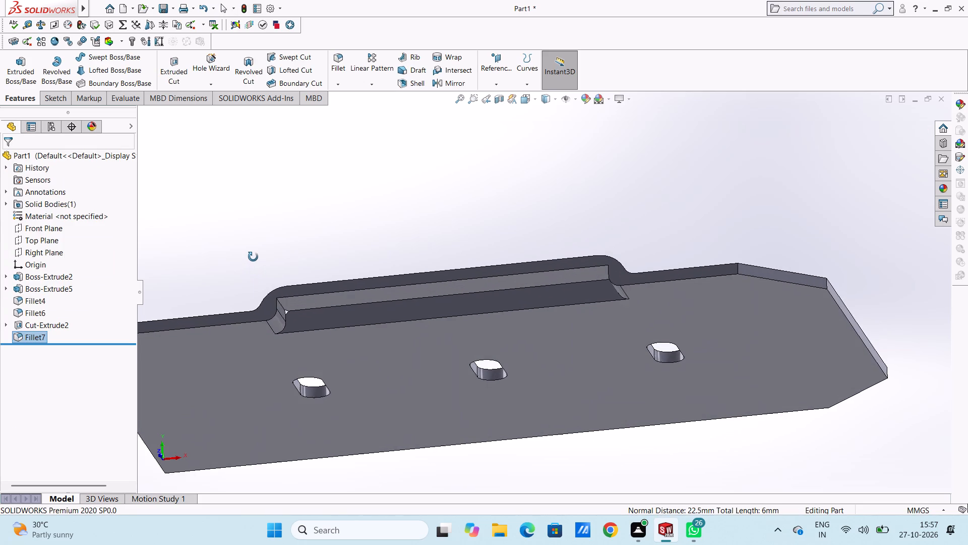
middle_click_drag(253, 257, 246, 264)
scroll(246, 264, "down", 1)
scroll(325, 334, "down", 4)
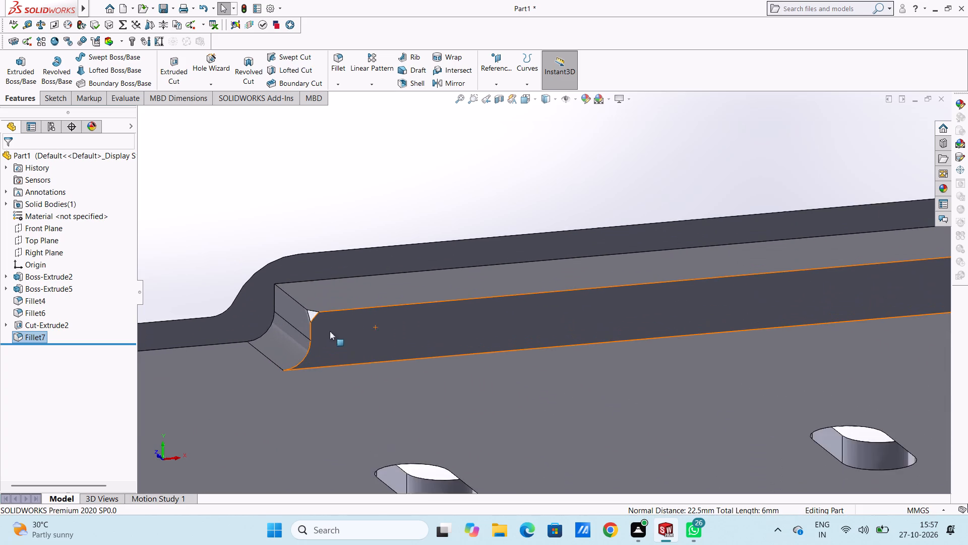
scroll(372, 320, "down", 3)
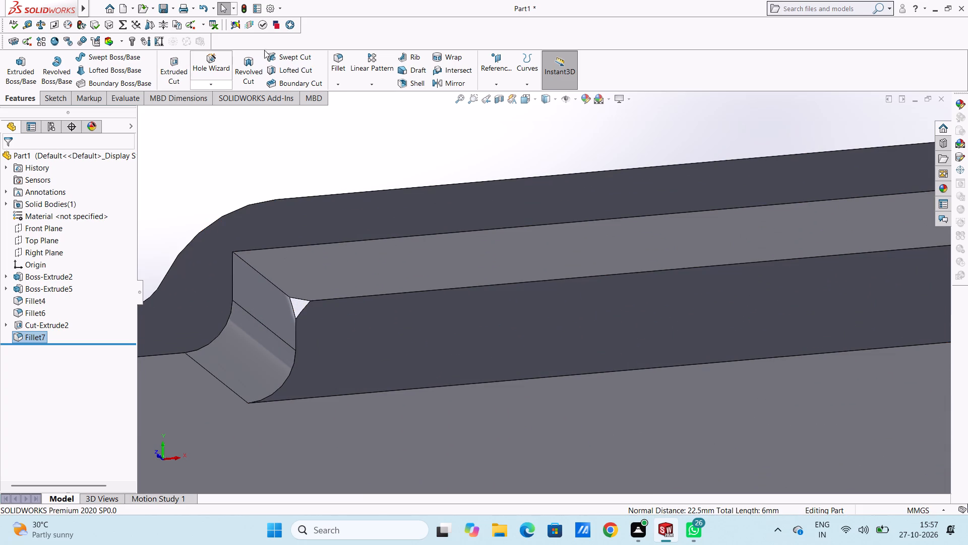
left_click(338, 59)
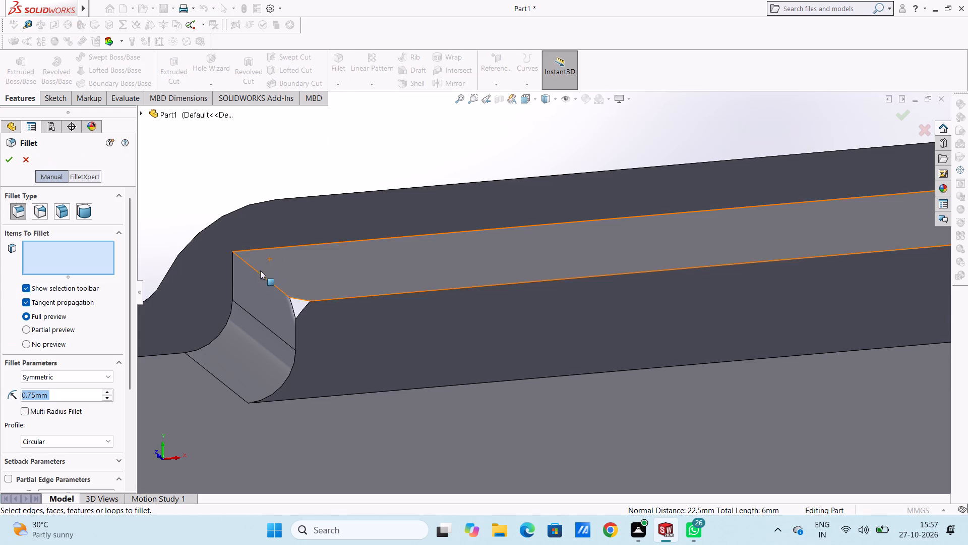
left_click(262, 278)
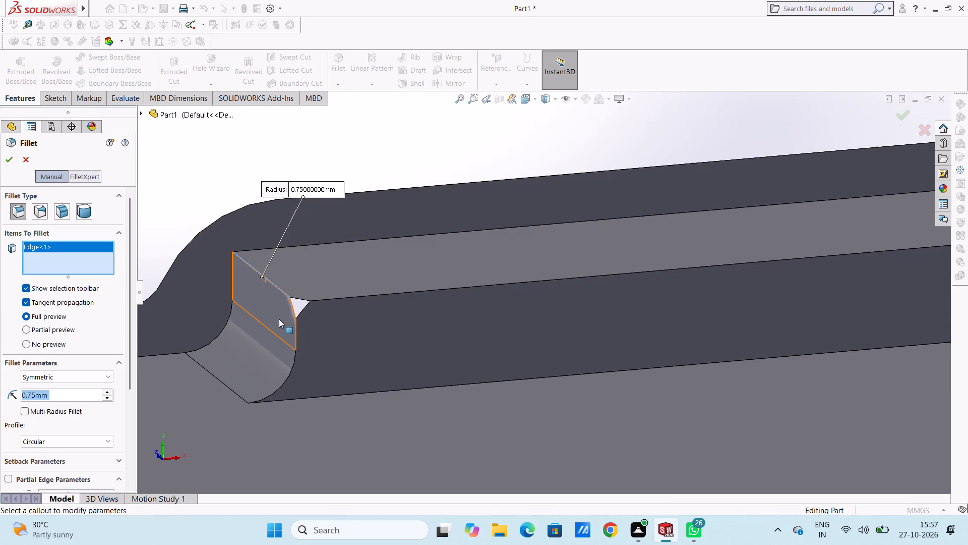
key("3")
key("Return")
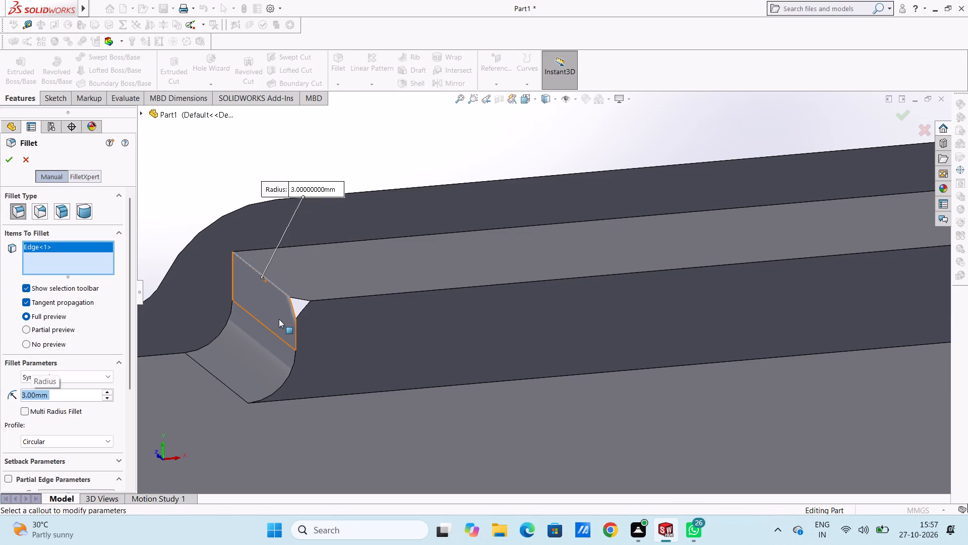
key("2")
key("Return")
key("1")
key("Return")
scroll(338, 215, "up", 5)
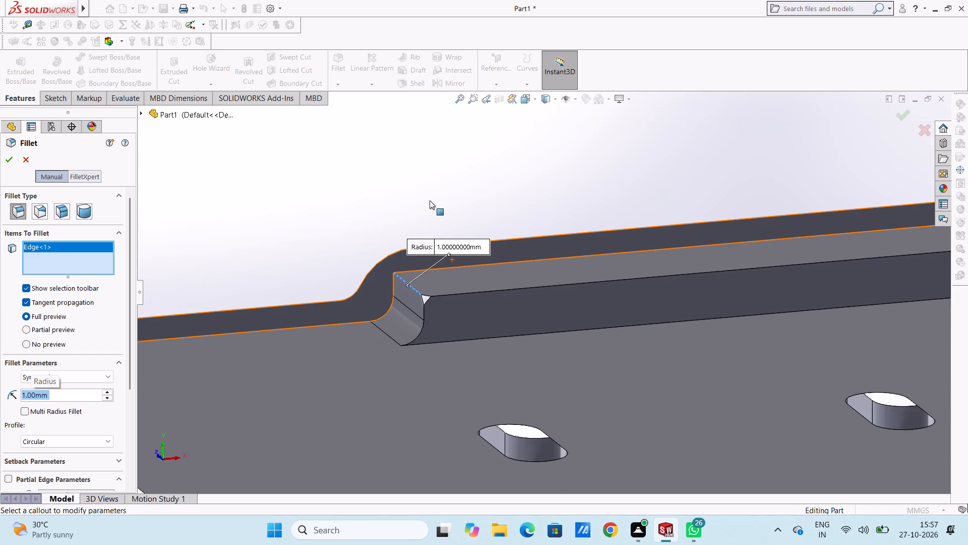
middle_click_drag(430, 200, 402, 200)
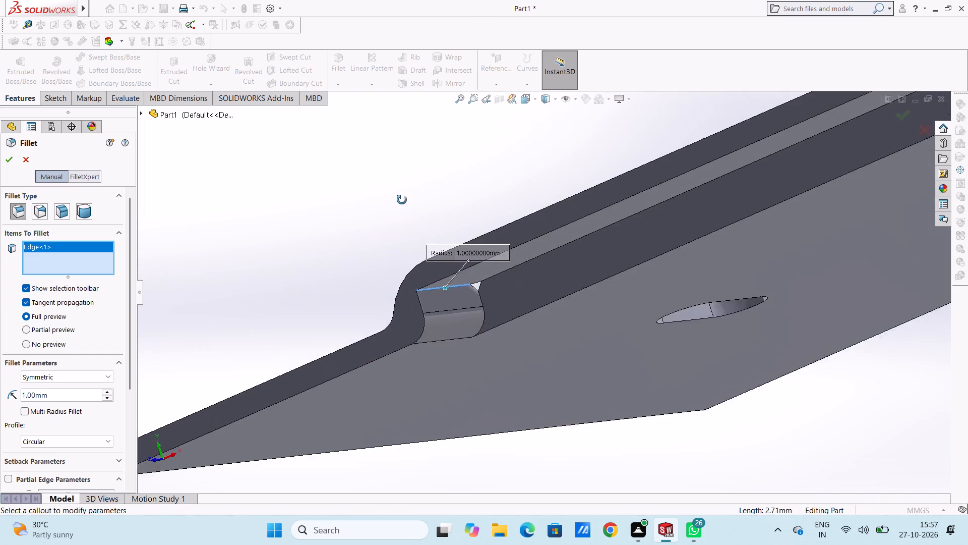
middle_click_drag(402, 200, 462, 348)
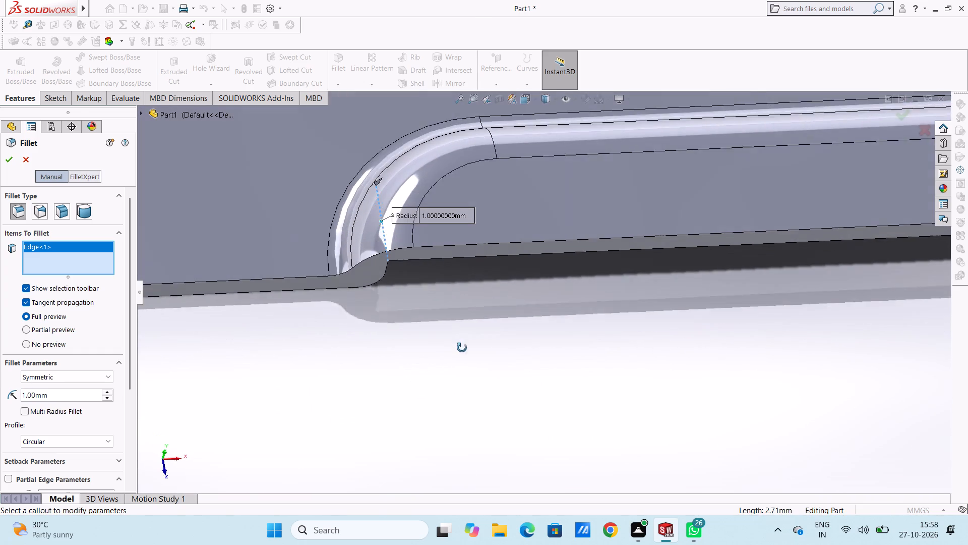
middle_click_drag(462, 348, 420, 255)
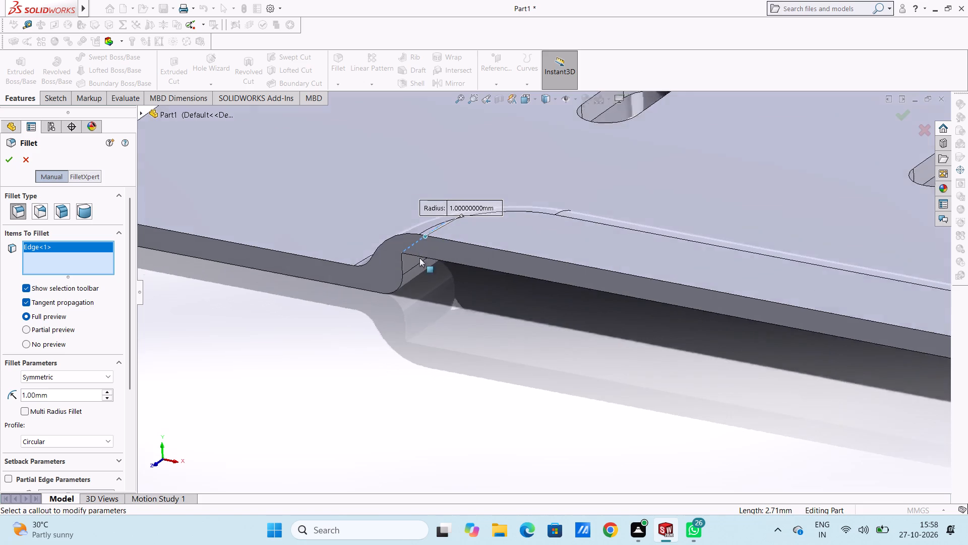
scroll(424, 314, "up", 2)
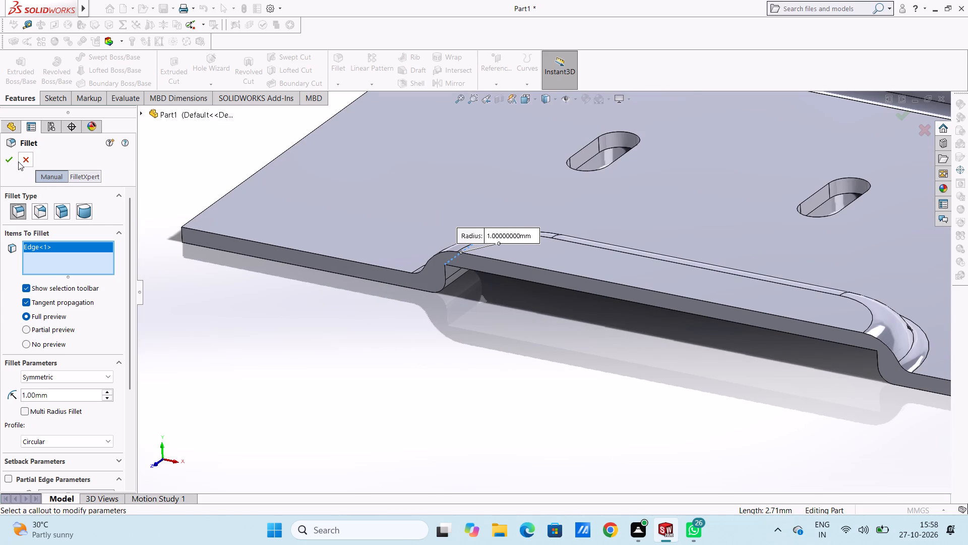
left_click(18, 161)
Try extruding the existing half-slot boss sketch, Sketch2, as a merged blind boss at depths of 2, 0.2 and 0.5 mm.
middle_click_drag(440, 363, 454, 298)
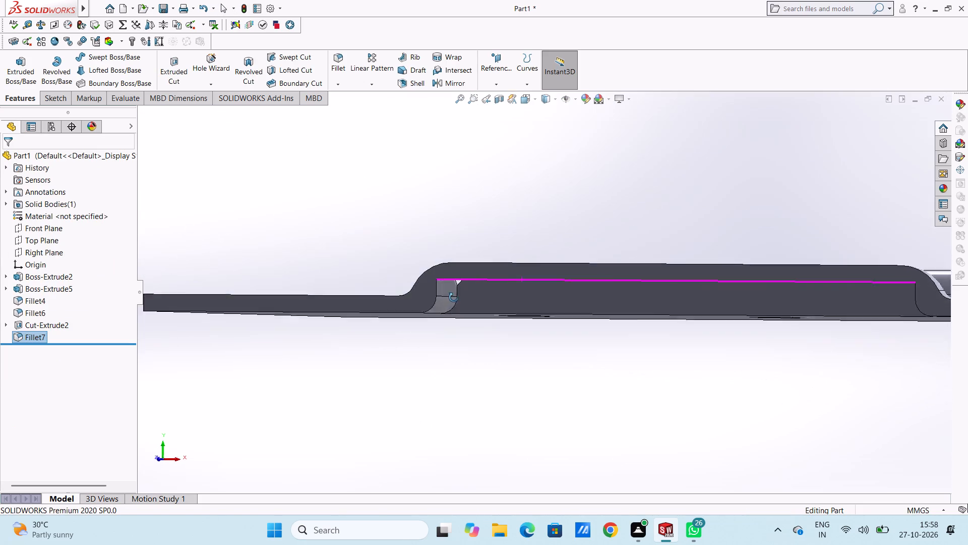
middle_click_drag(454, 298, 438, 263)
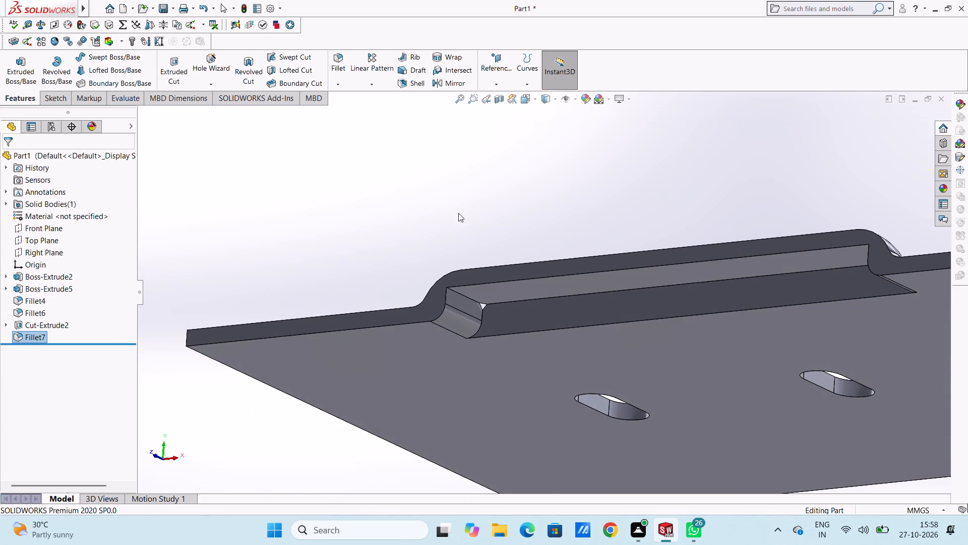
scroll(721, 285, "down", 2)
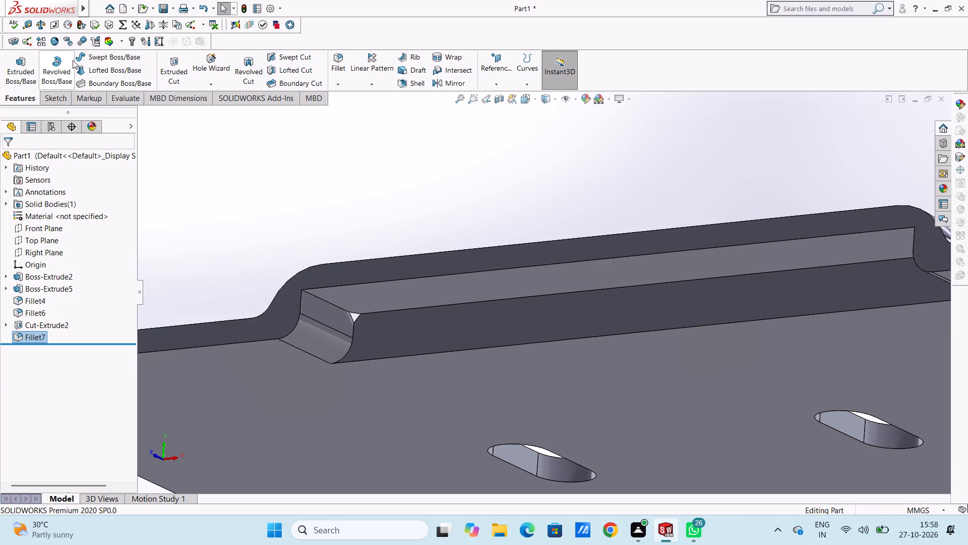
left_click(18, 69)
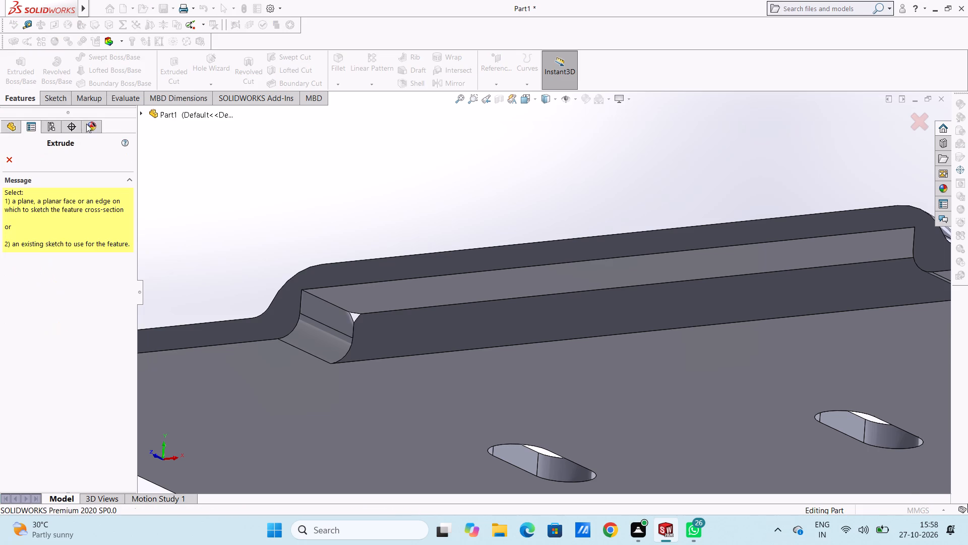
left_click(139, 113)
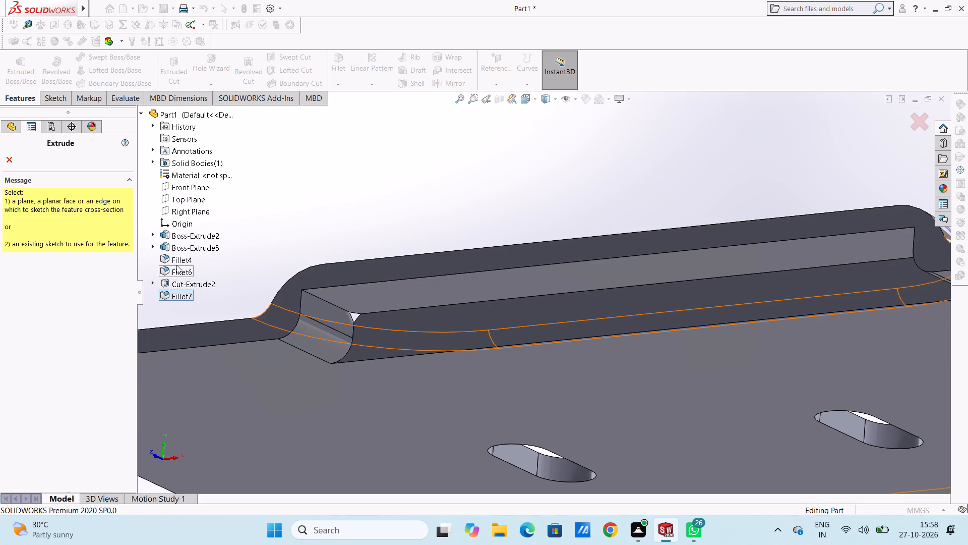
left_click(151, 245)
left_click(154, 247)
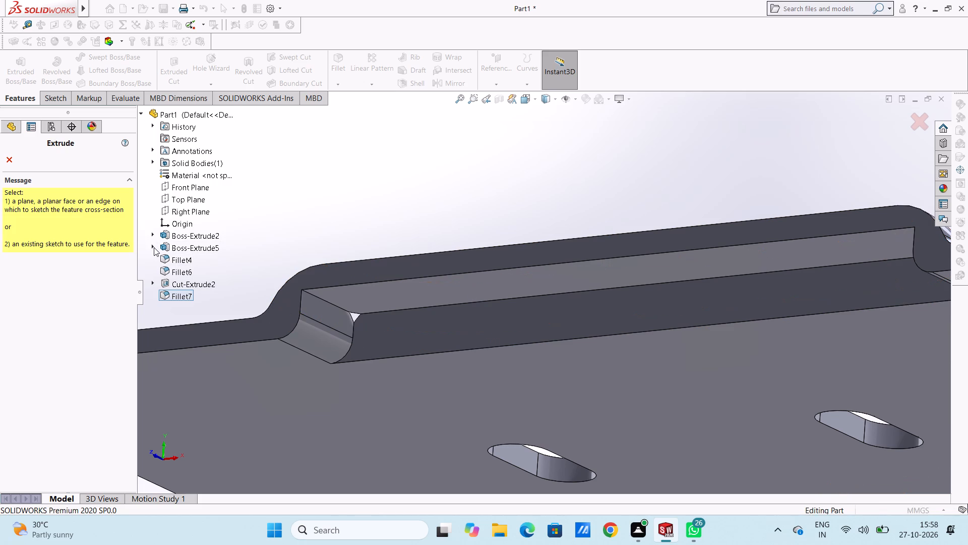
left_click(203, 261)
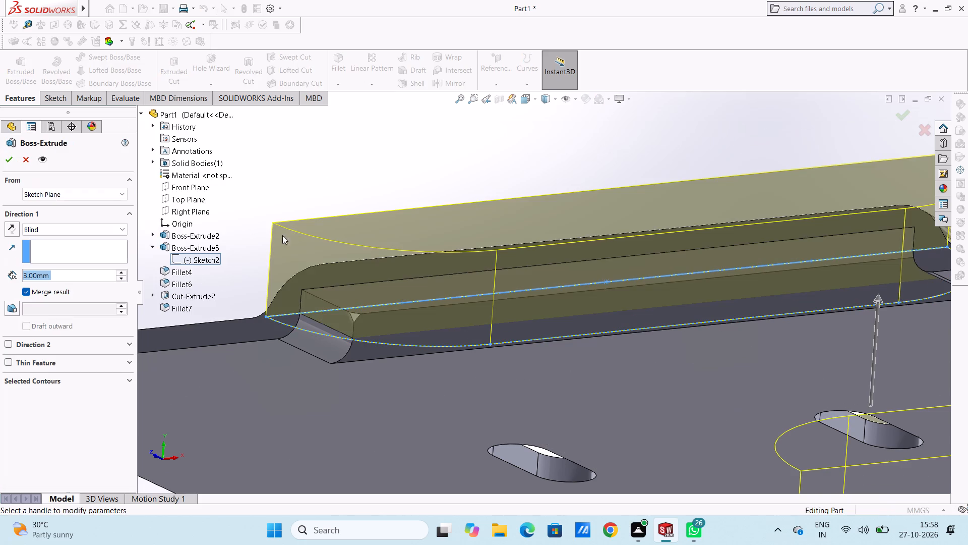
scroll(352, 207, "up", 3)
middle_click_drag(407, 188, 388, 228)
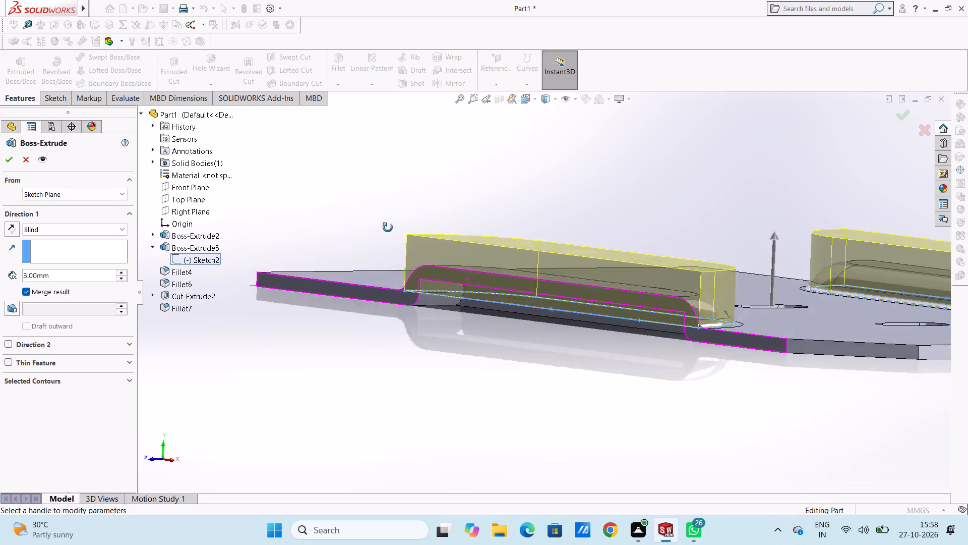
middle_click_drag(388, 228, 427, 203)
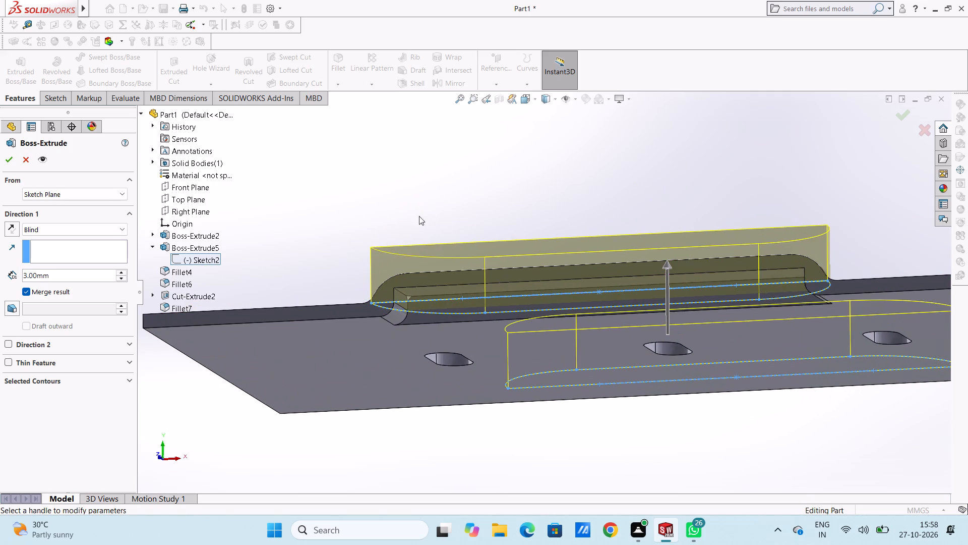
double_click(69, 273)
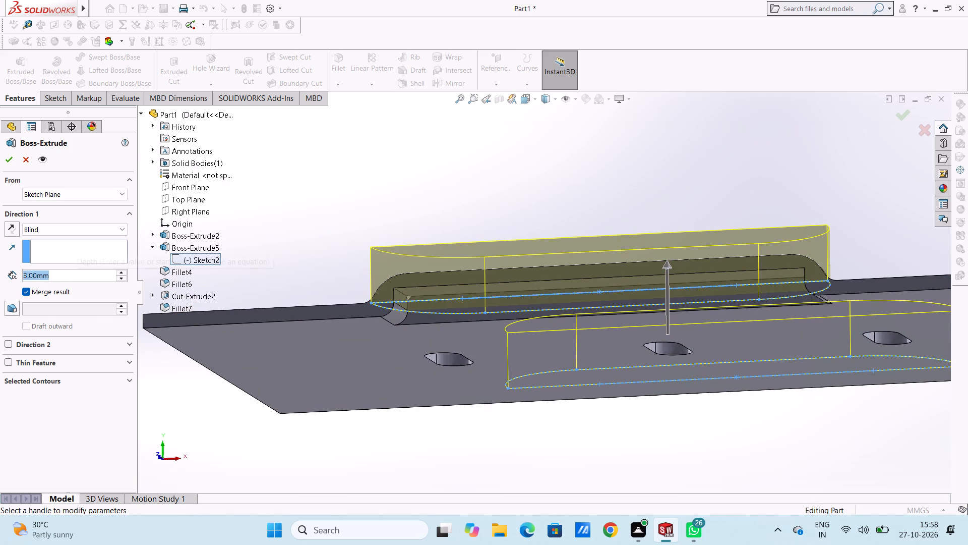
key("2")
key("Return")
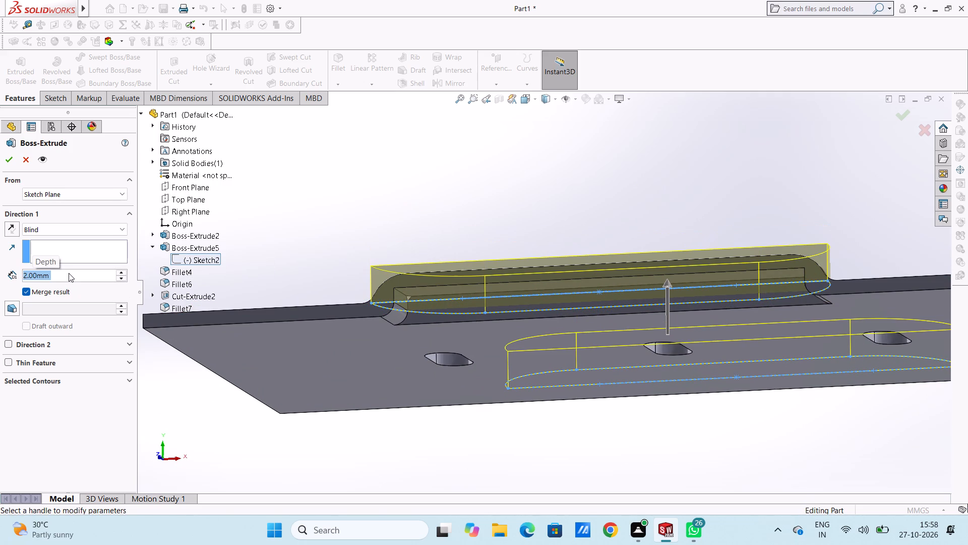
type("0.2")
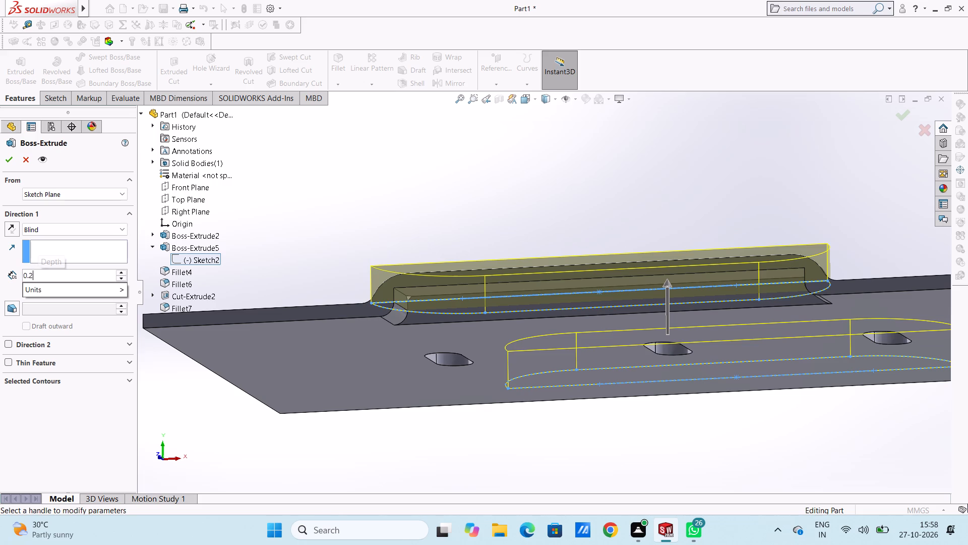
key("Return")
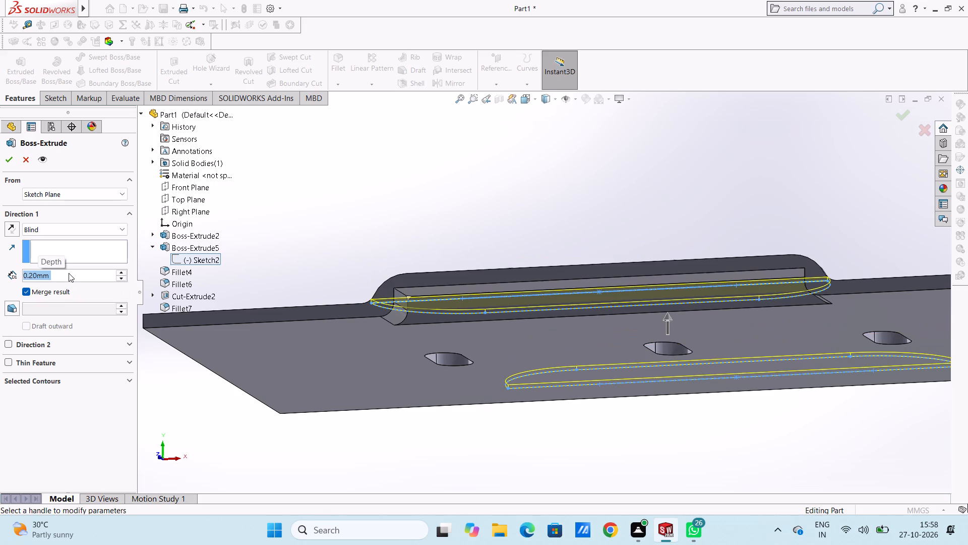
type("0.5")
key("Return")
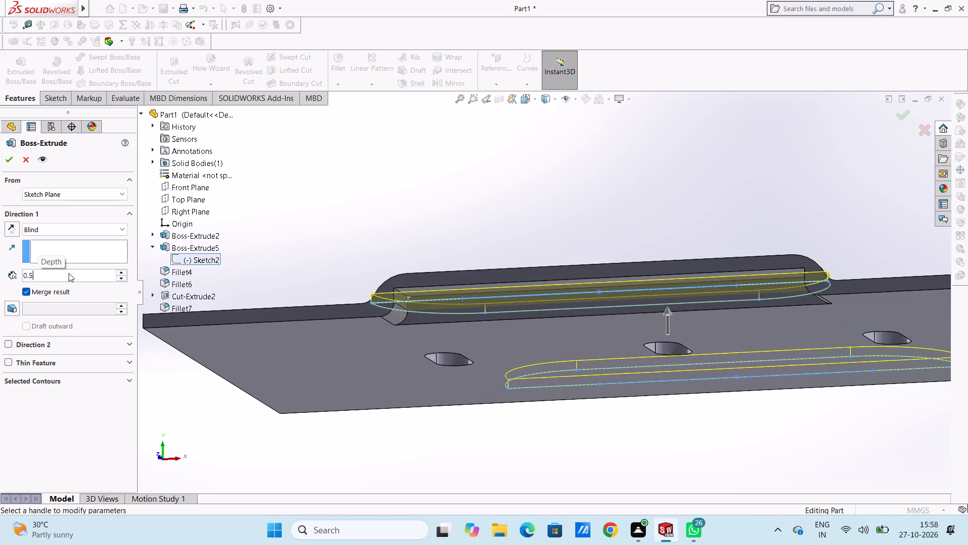
Examine the 0.5 mm extrusion preview around the front boss's pocket from above and below, and abandon the extrusion.
scroll(154, 260, "down", 1)
middle_click_drag(449, 225, 452, 230)
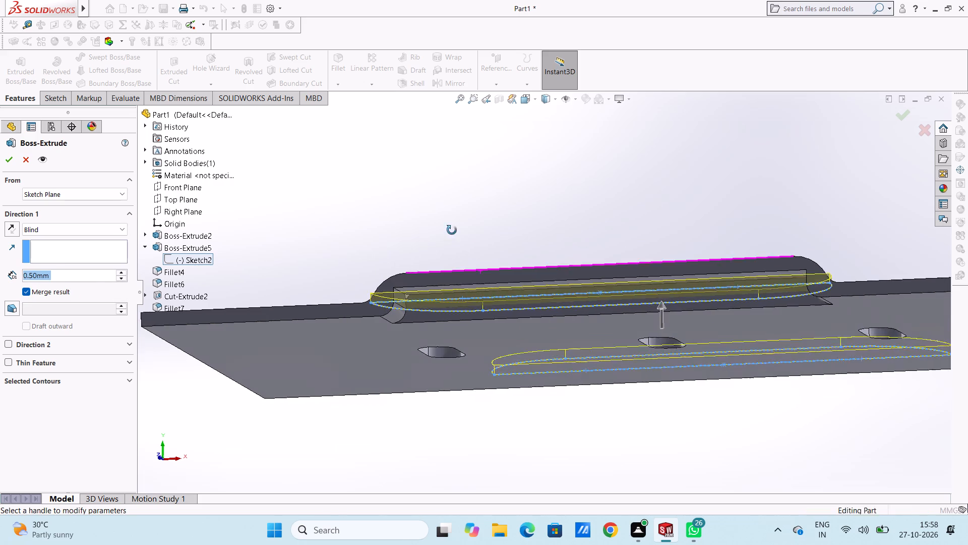
middle_click_drag(452, 230, 475, 318)
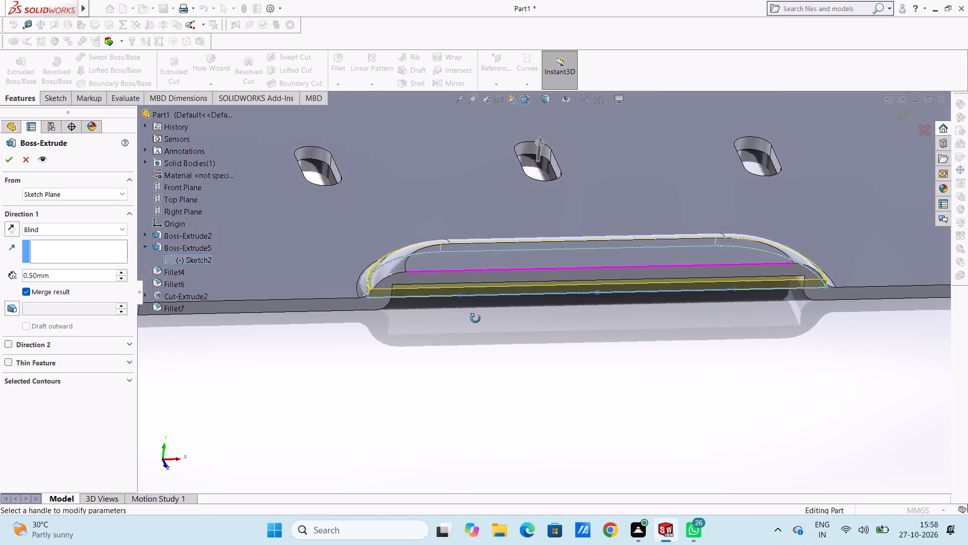
middle_click_drag(475, 318, 511, 223)
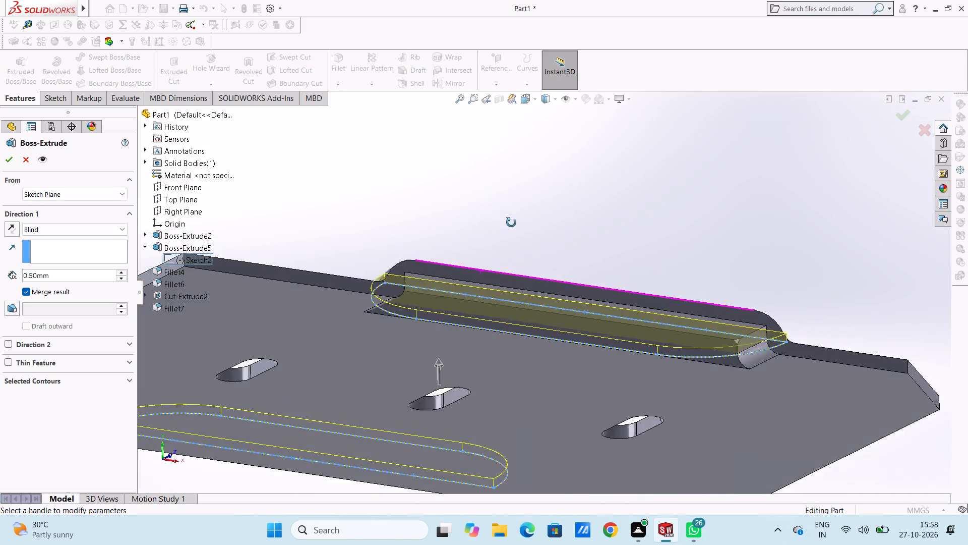
middle_click_drag(511, 223, 543, 366)
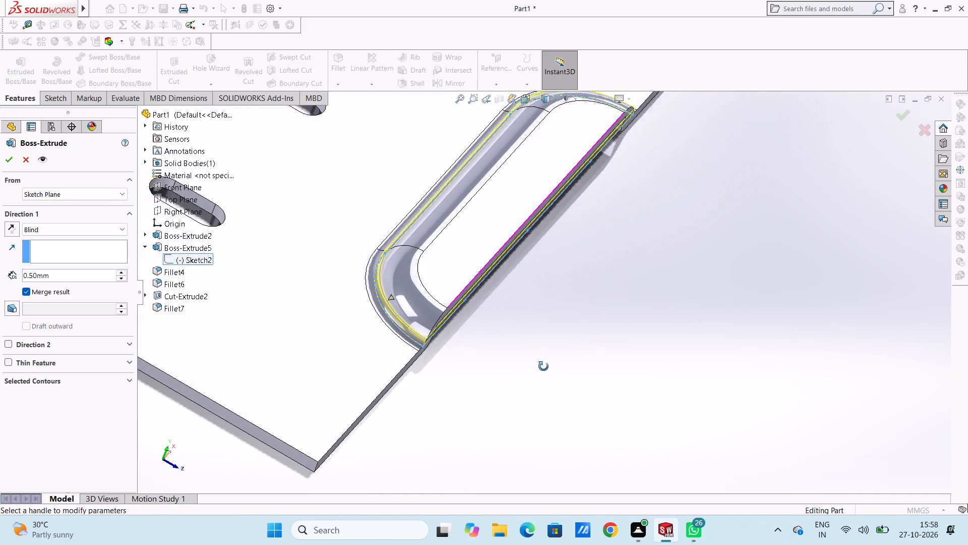
middle_click_drag(543, 366, 465, 226)
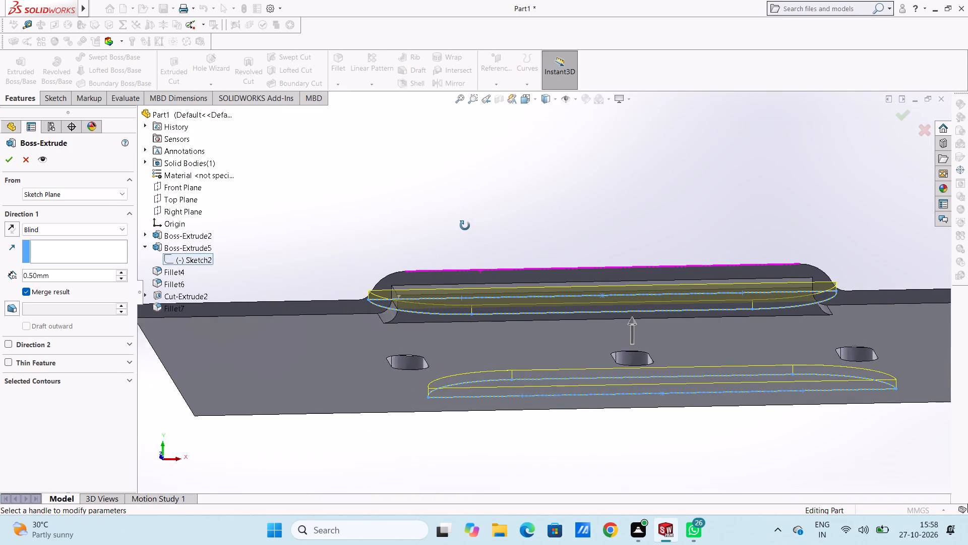
middle_click_drag(465, 226, 479, 360)
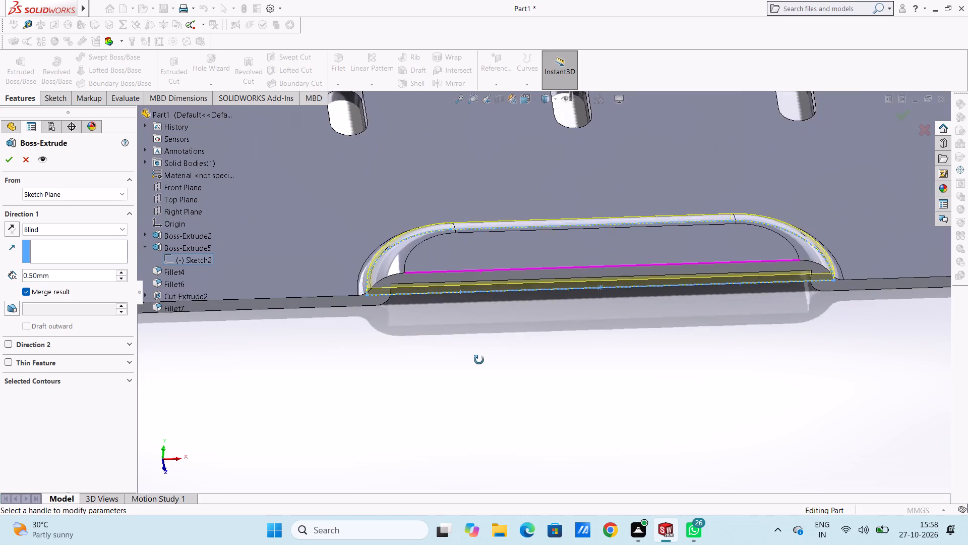
middle_click_drag(479, 360, 423, 233)
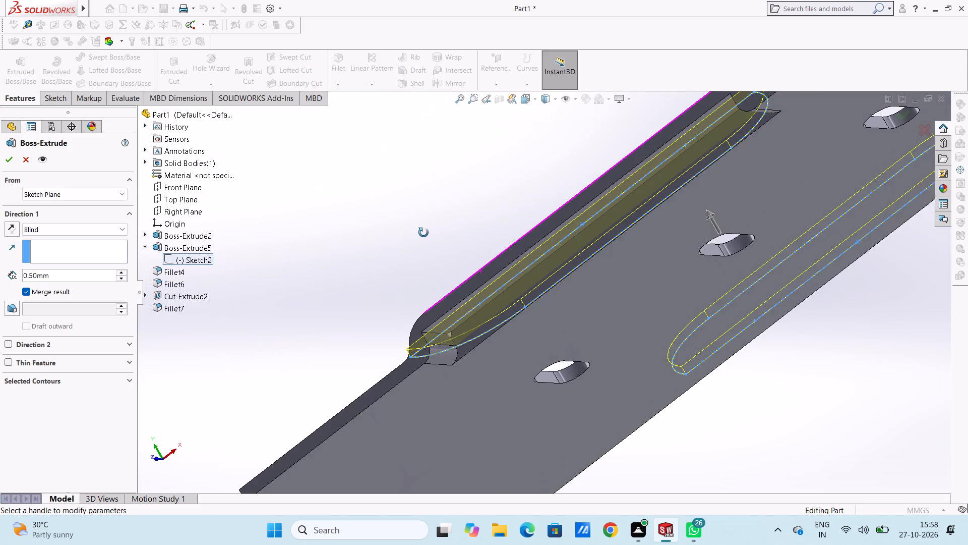
middle_click_drag(423, 233, 425, 256)
key("Escape")
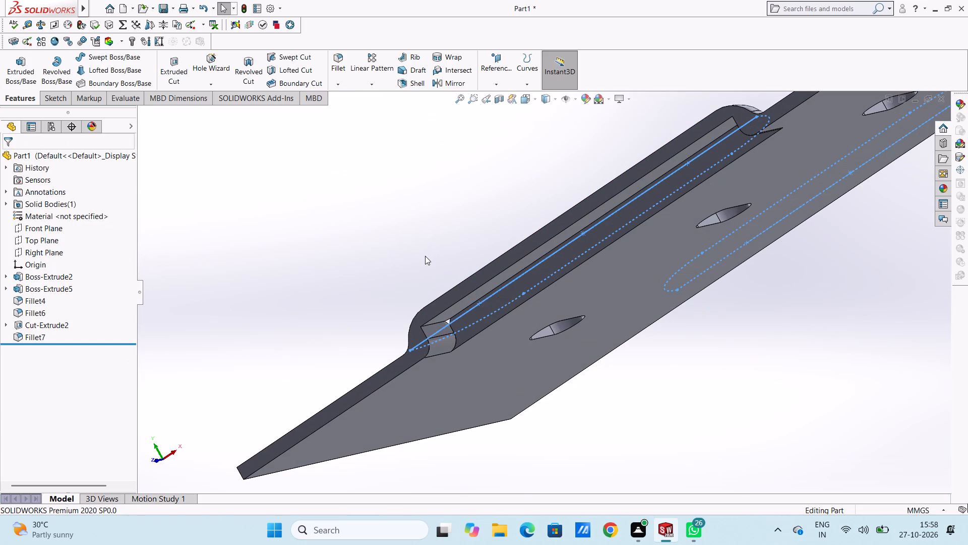
Undo the fillet on the front pocket's bottom edges and the cut-extrude that formed the pocket.
key("ctrl+z")
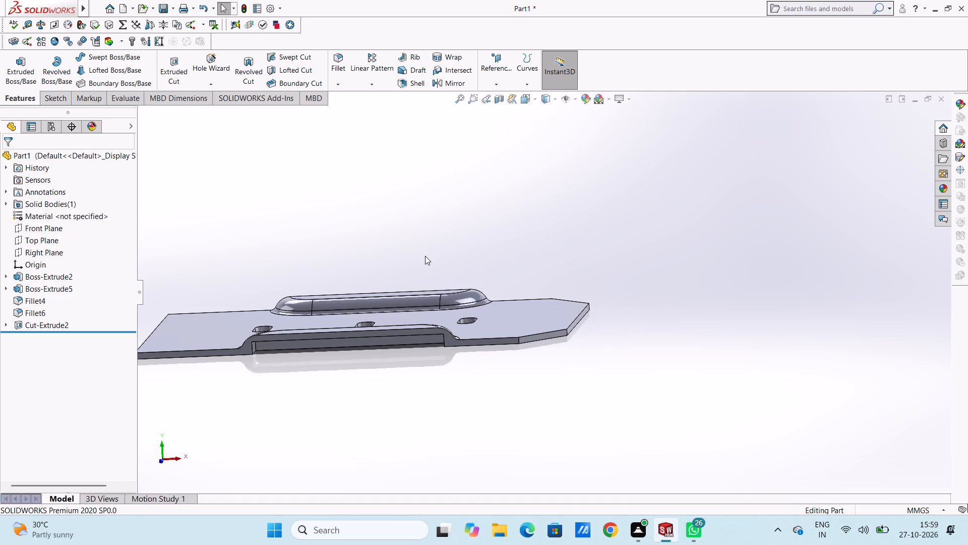
double_click(425, 256)
key("ctrl+z")
key("ctrl+z")
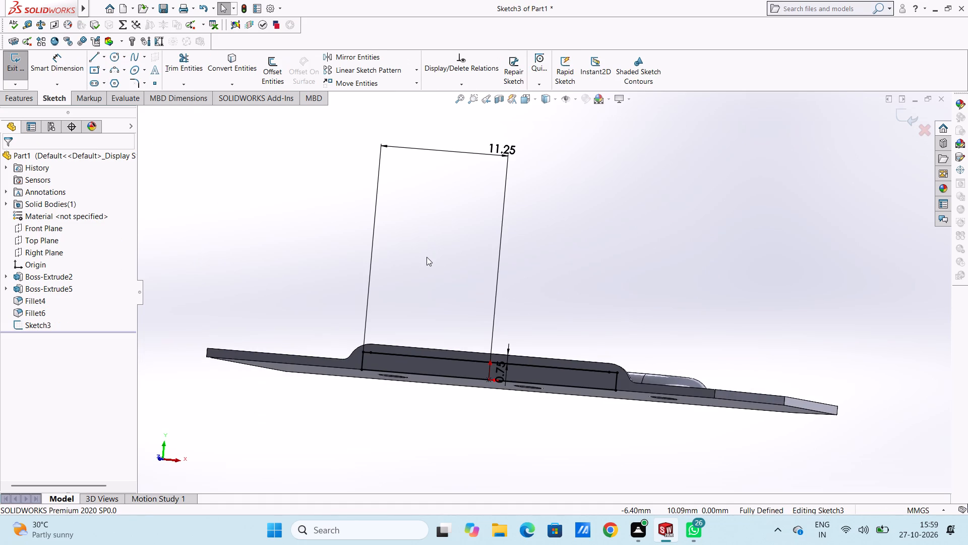
Undo the dimensions and lines of the pocket's profile sketch and remove the sketch itself from the front face.
key("ctrl+z")
key("ctrl+z")
key("ctrl+z")
key("ctrl+z")
key("ctrl+z")
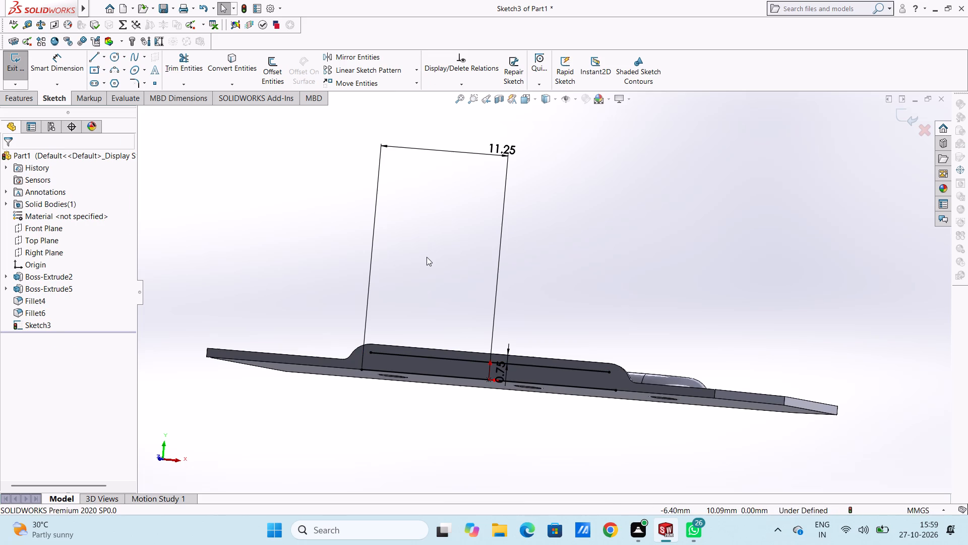
key("ctrl+z")
key("ctrl+z")
key("ctrl+z")
key("ctrl+z")
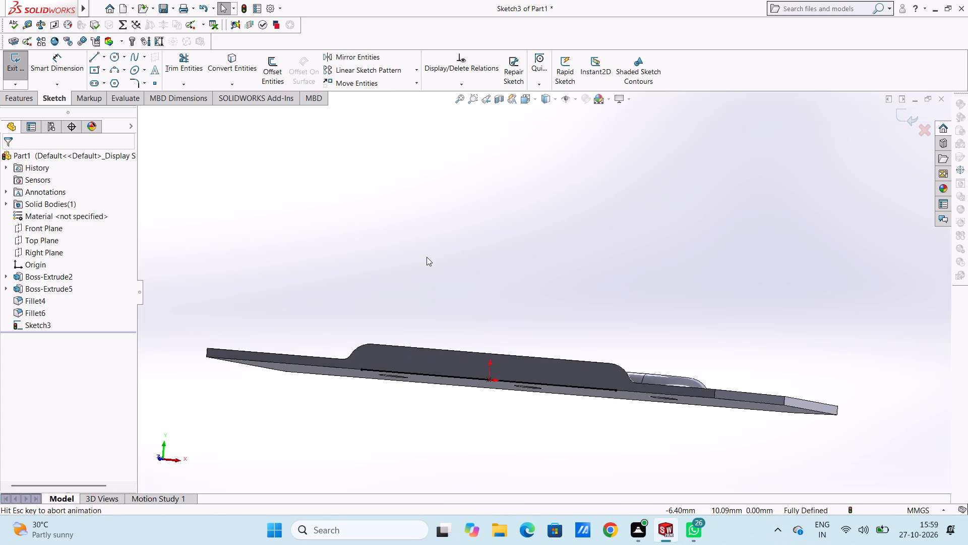
key("ctrl+z")
key("ctrl+z")
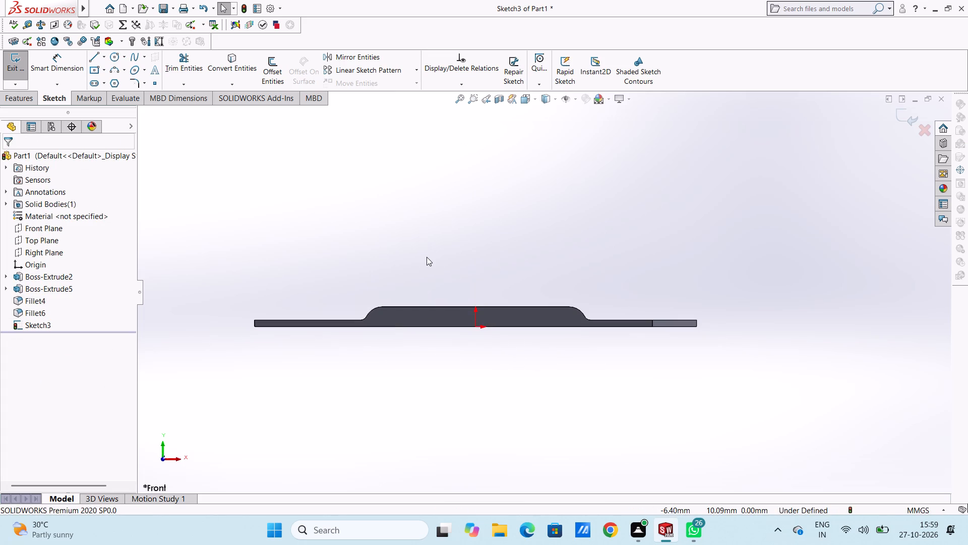
middle_click_drag(466, 225, 460, 237)
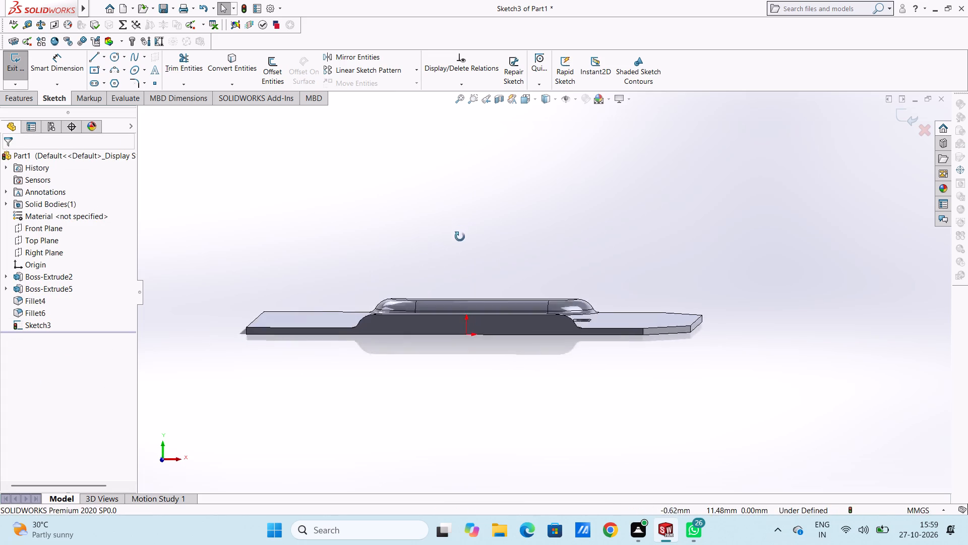
middle_click_drag(460, 237, 436, 299)
scroll(410, 389, "up", 2)
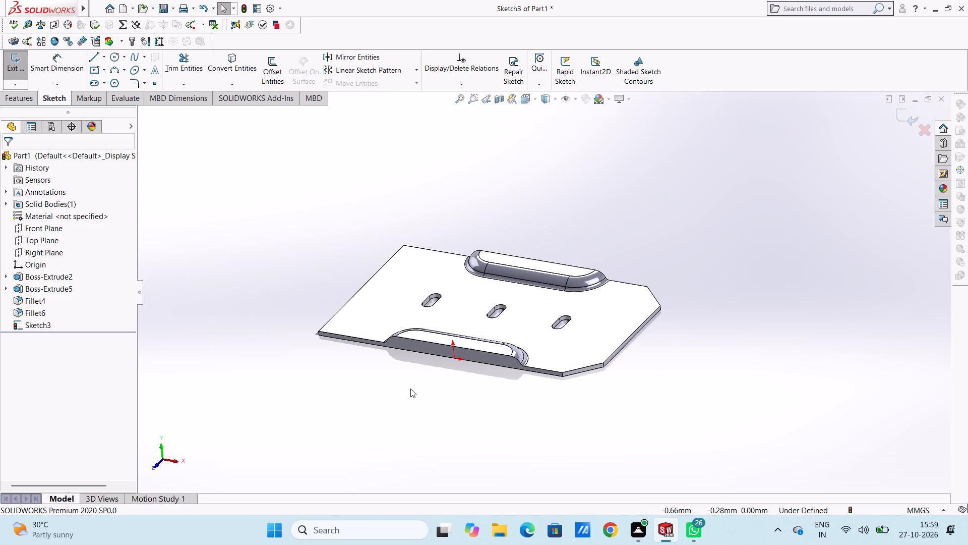
scroll(530, 378, "down", 2)
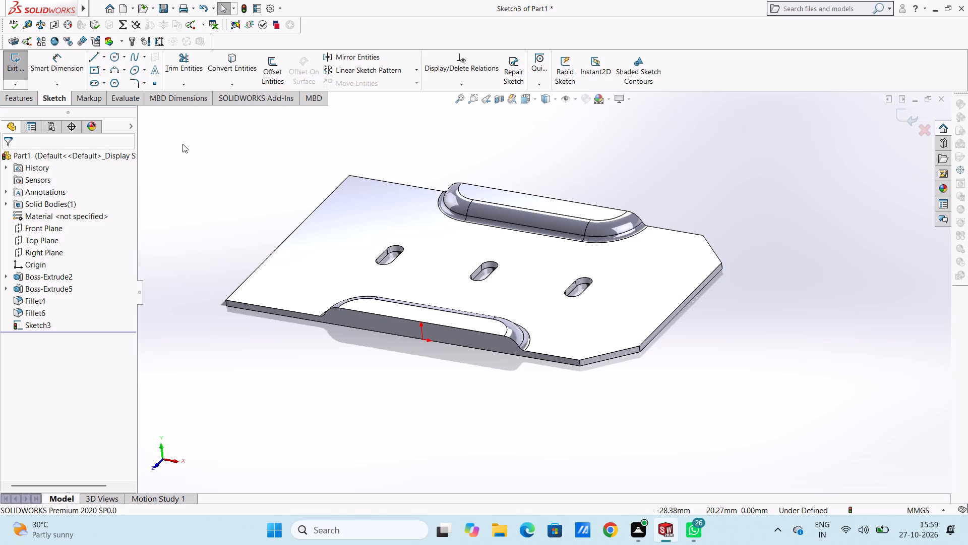
key("ctrl+z")
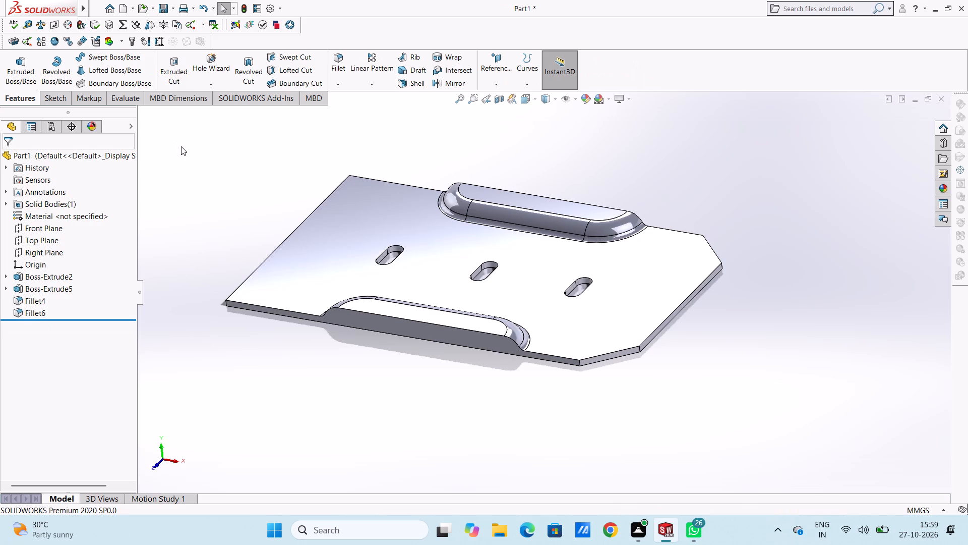
Undo the two fillet features, Fillet6 and Fillet4, on the half-slot bosses.
key("ctrl+z")
key("ctrl+z")
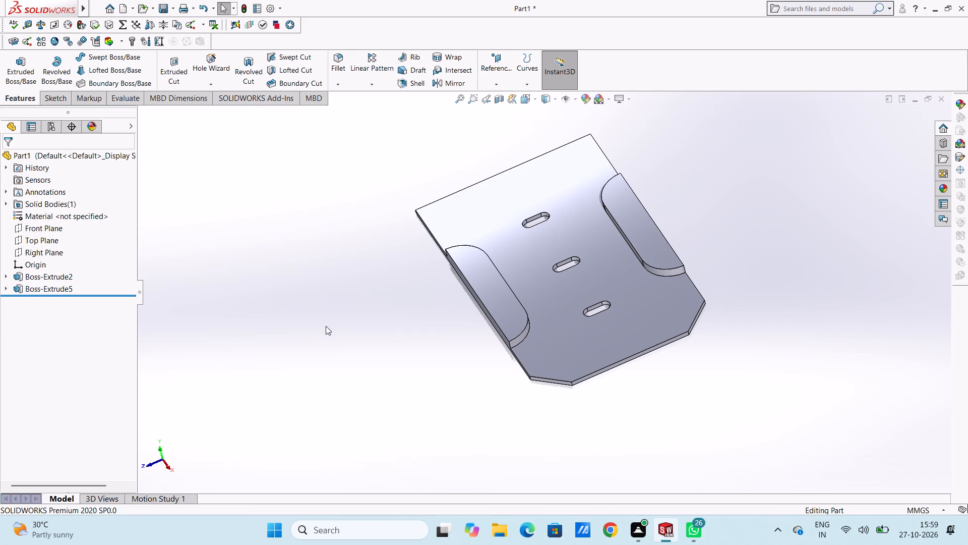
middle_click_drag(317, 335, 379, 292)
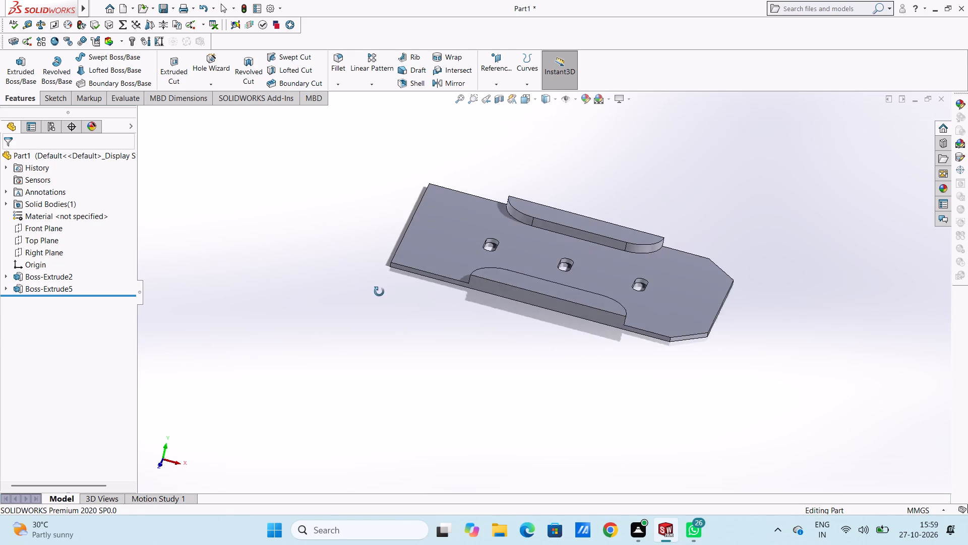
middle_click_drag(379, 292, 370, 283)
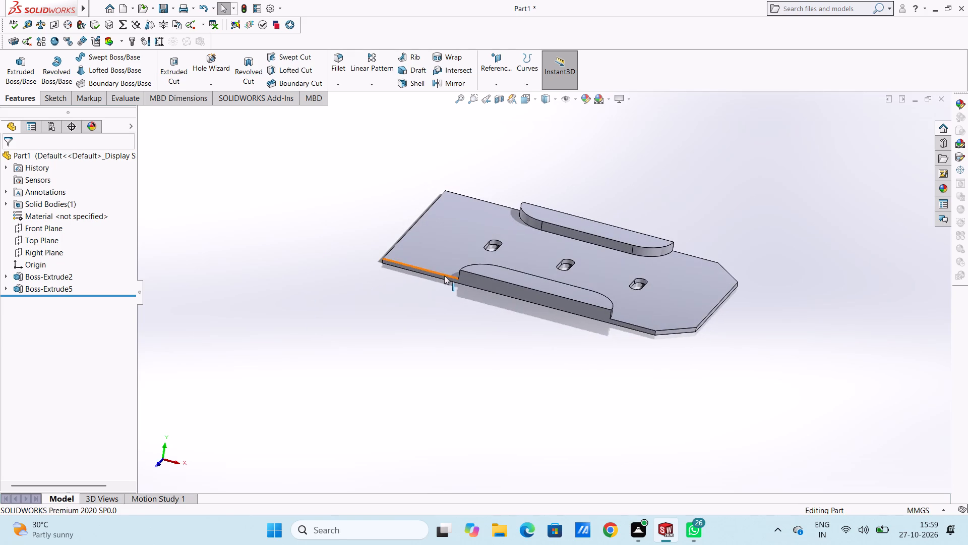
Fillet the curved top edges of both half-slot bosses, trying a 1 mm radius before applying a symmetric 1.5 mm radius.
scroll(515, 251, "down", 2)
middle_click_drag(616, 312, 608, 327)
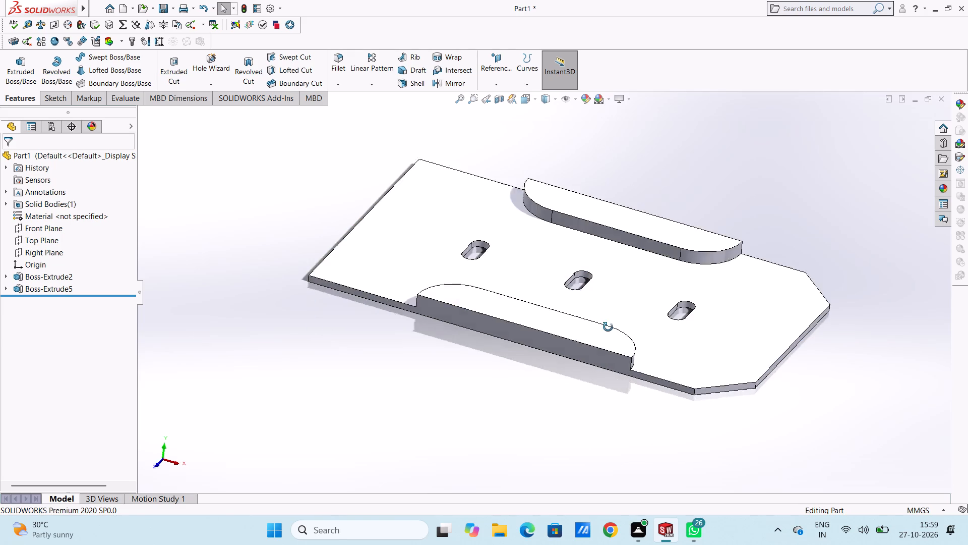
middle_click_drag(608, 327, 589, 360)
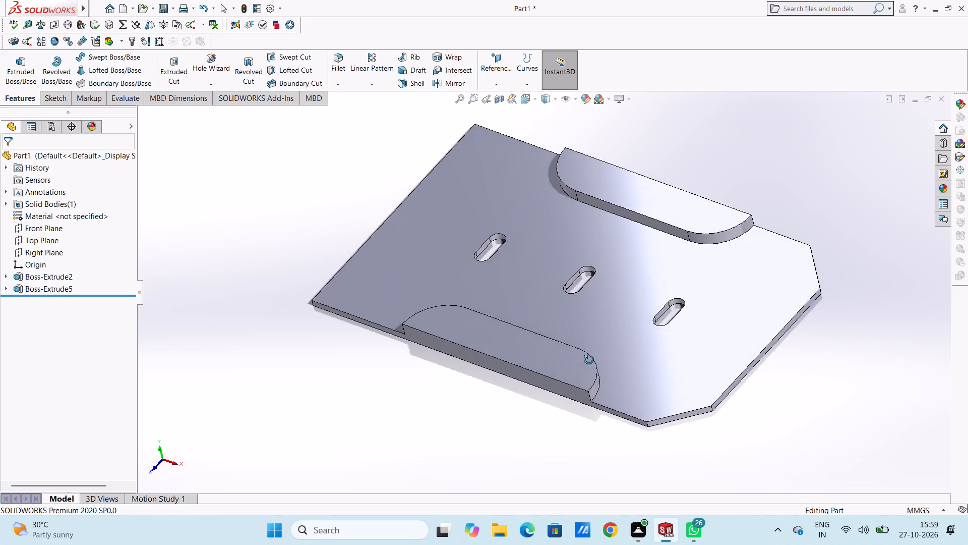
middle_click_drag(589, 360, 574, 379)
middle_click(574, 379)
scroll(574, 379, "down", 1)
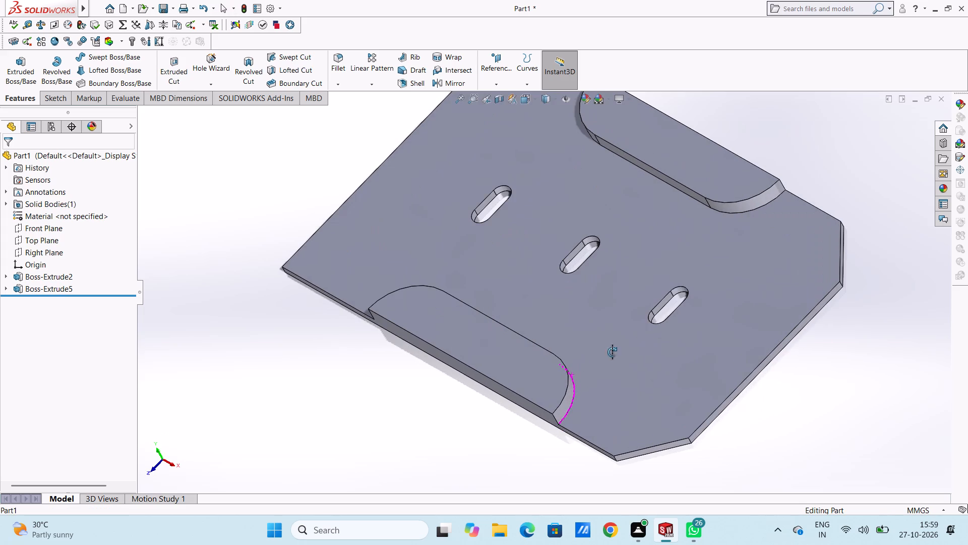
middle_click_drag(580, 332, 573, 344)
left_click(349, 397)
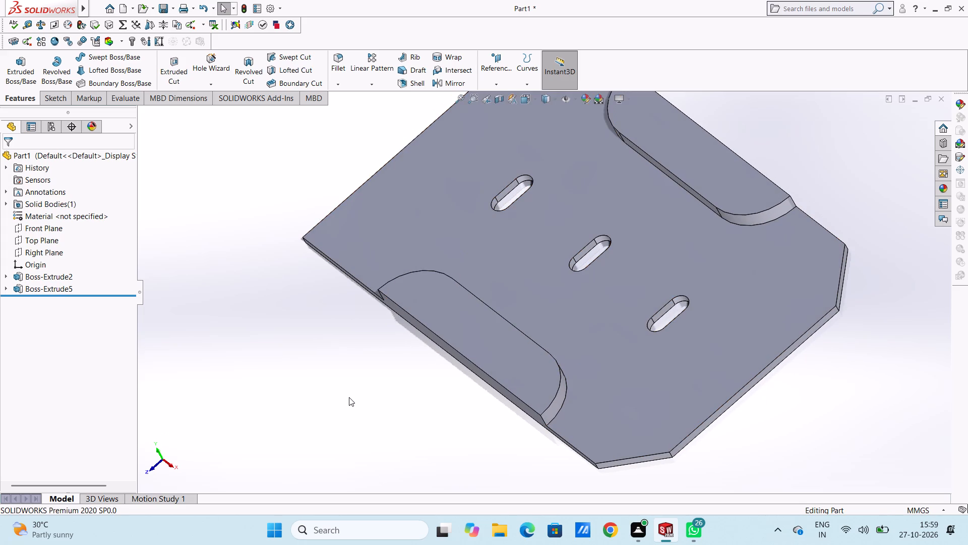
left_click(338, 59)
scroll(598, 352, "down", 4)
left_click(493, 335)
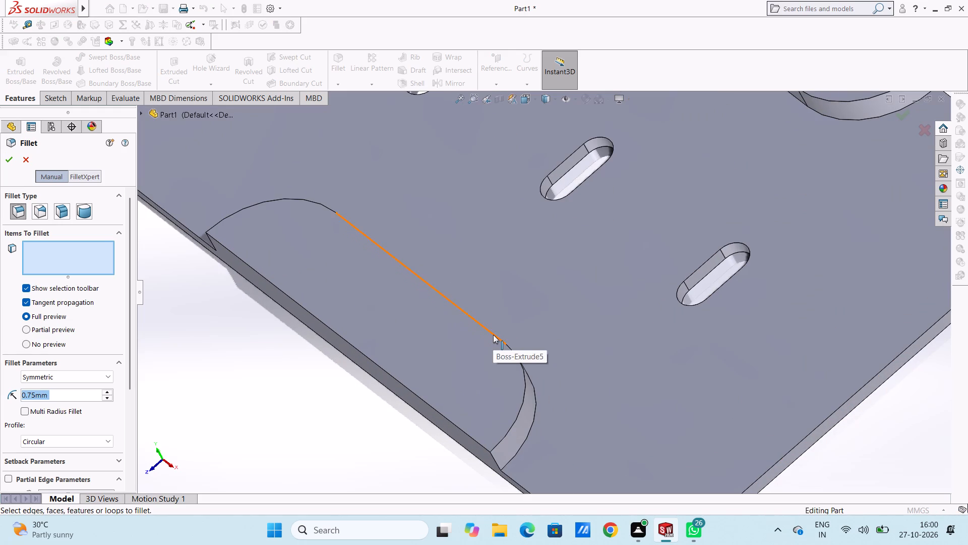
scroll(694, 204, "up", 4)
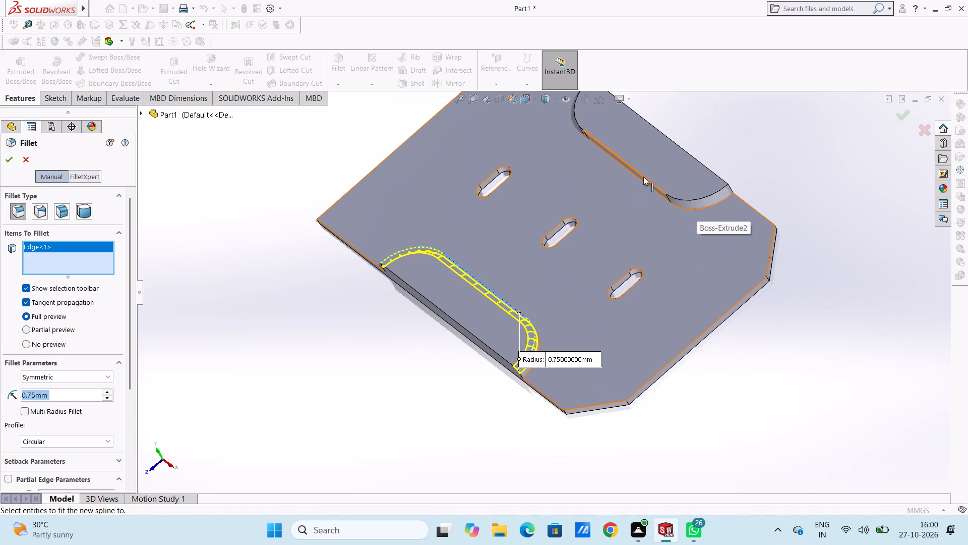
left_click(644, 176)
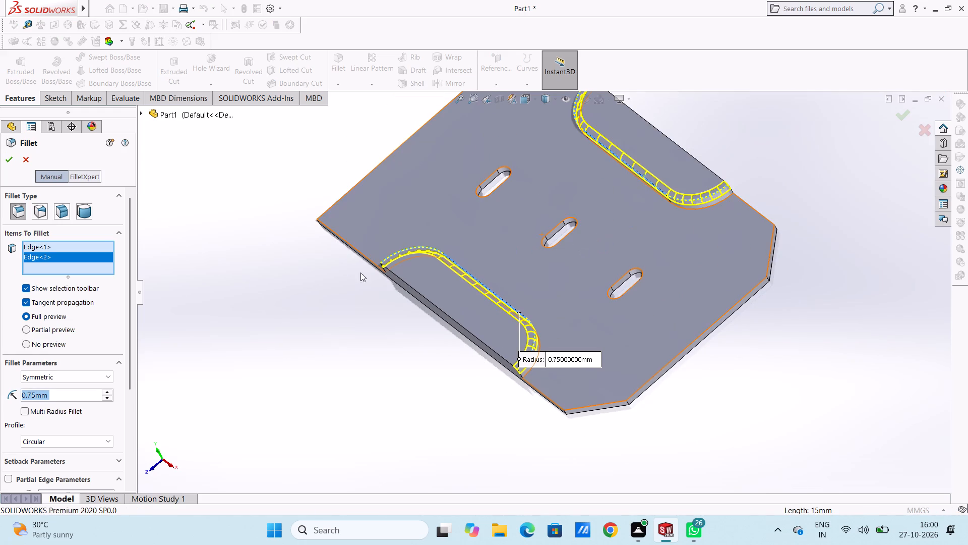
key("1")
key("Return")
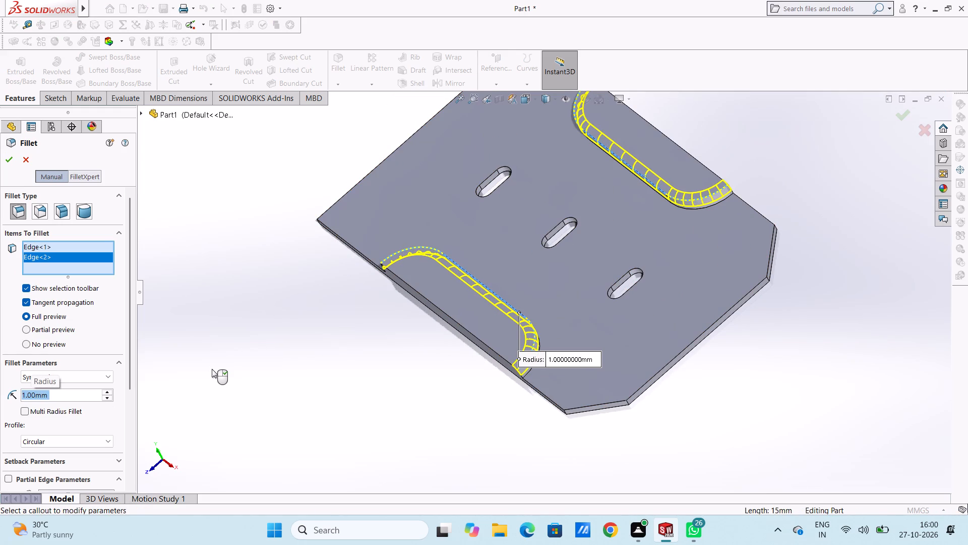
middle_click_drag(326, 357, 329, 353)
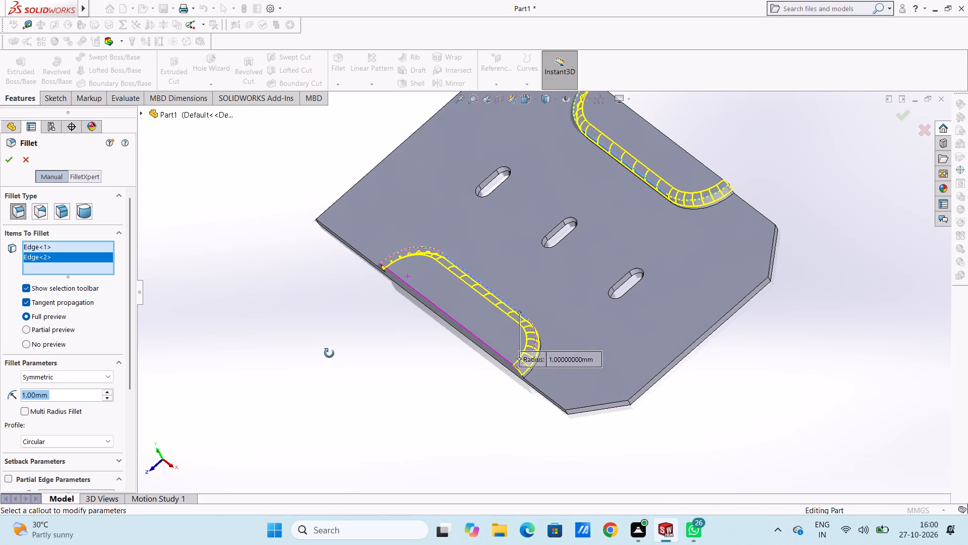
middle_click_drag(329, 353, 310, 308)
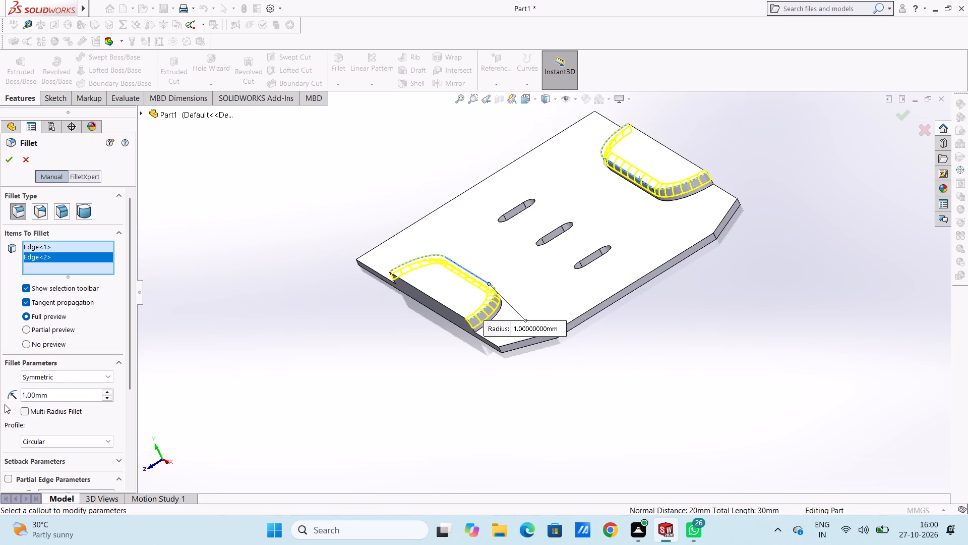
double_click(71, 390)
double_click(69, 395)
type("1.5")
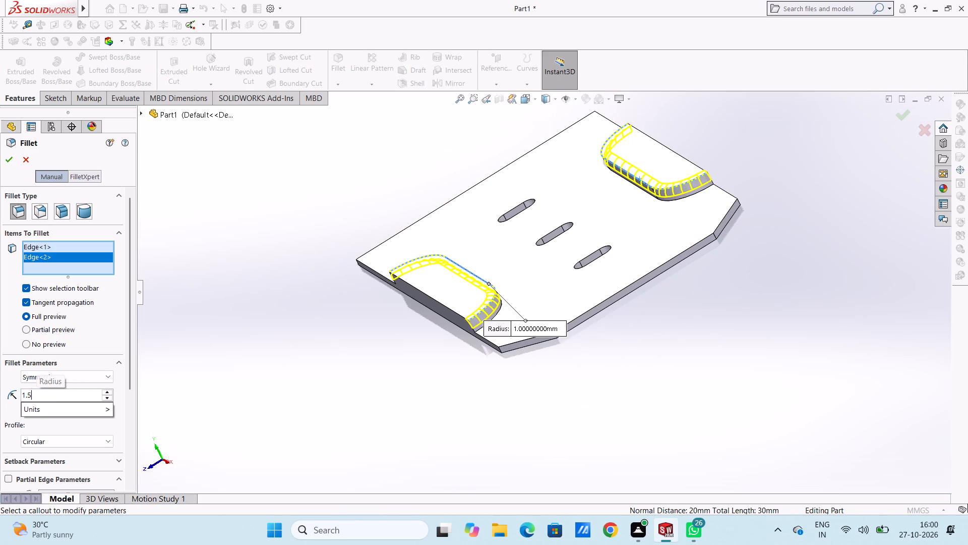
key("Return")
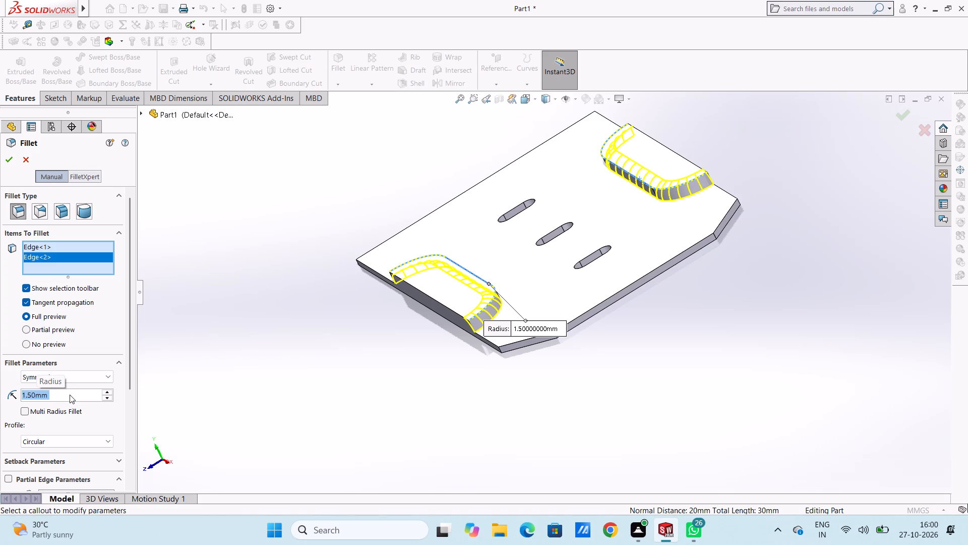
left_click(10, 158)
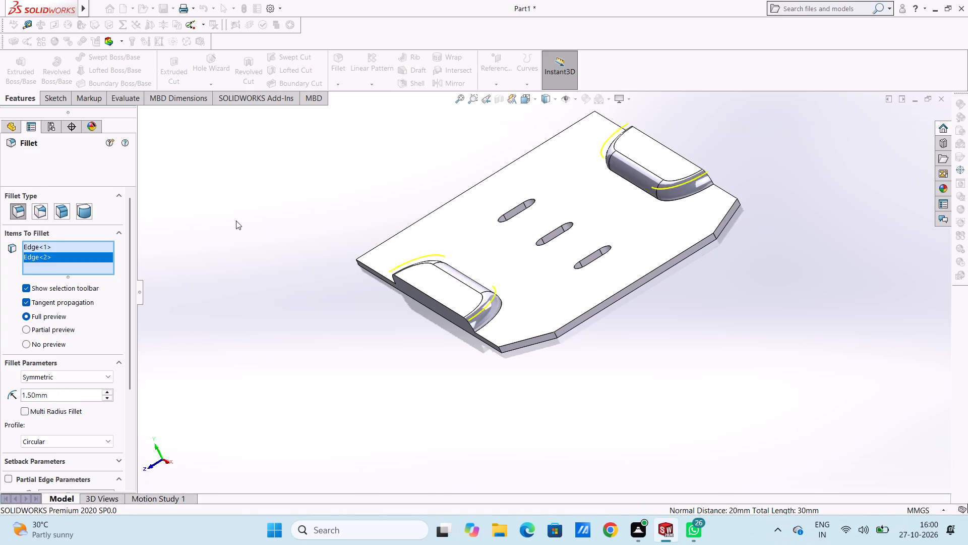
Examine the rounded edges of both half-slot bosses from several angles and in the top view.
middle_click_drag(254, 255, 273, 357)
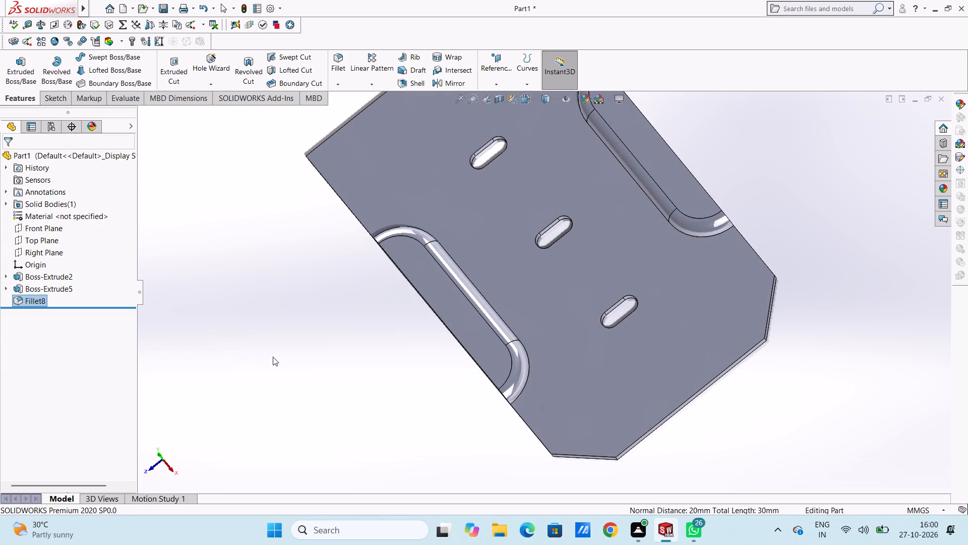
scroll(274, 338, "up", 2)
middle_click_drag(351, 349, 367, 318)
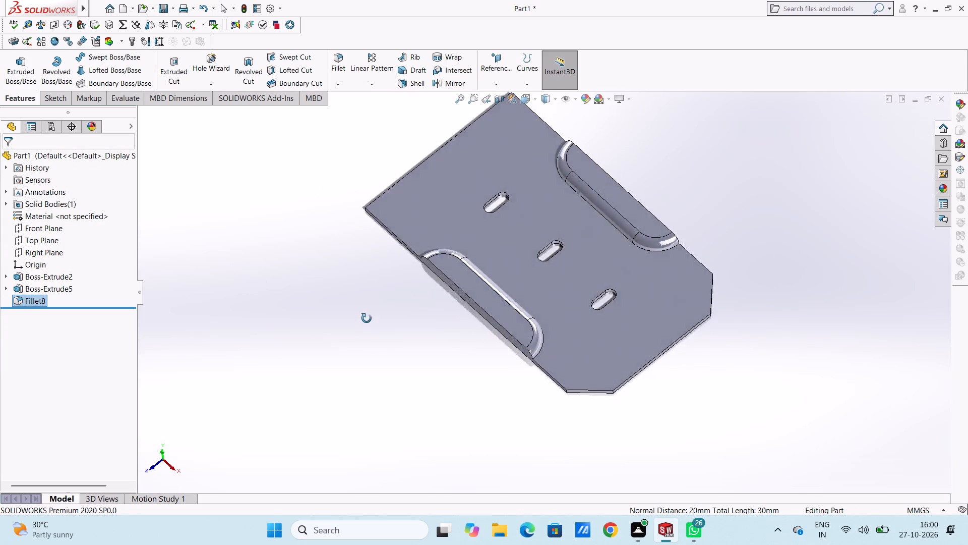
middle_click_drag(367, 318, 410, 222)
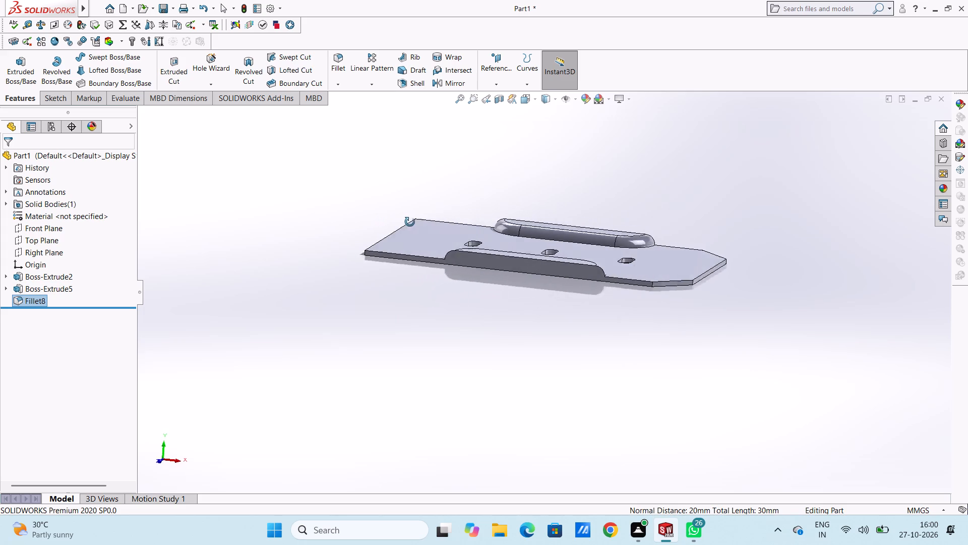
middle_click_drag(410, 222, 388, 388)
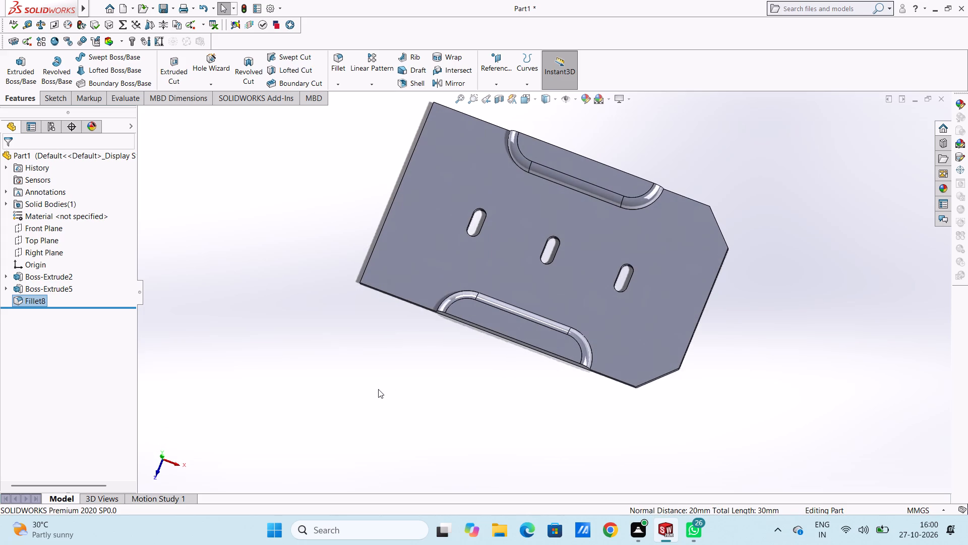
key("ctrl+5")
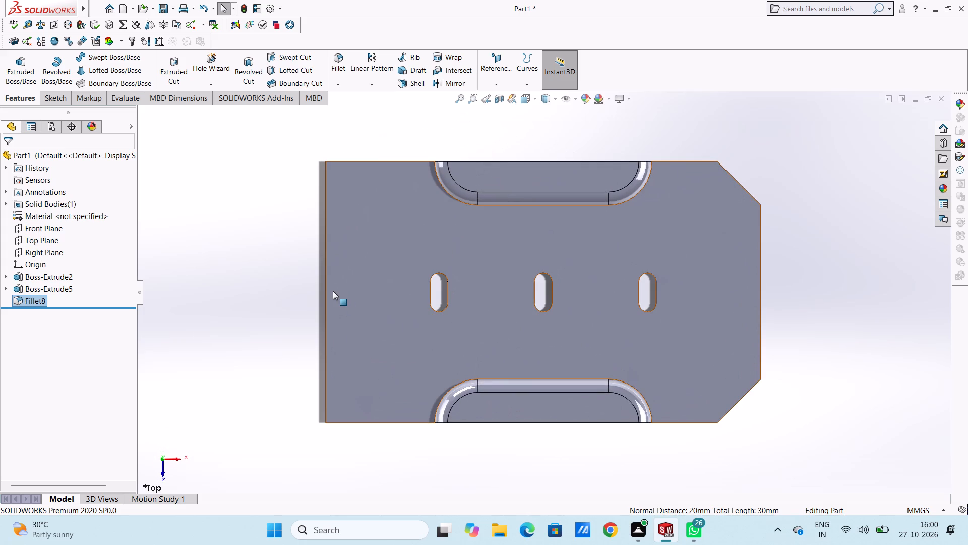
scroll(695, 340, "up", 4)
scroll(541, 359, "down", 2)
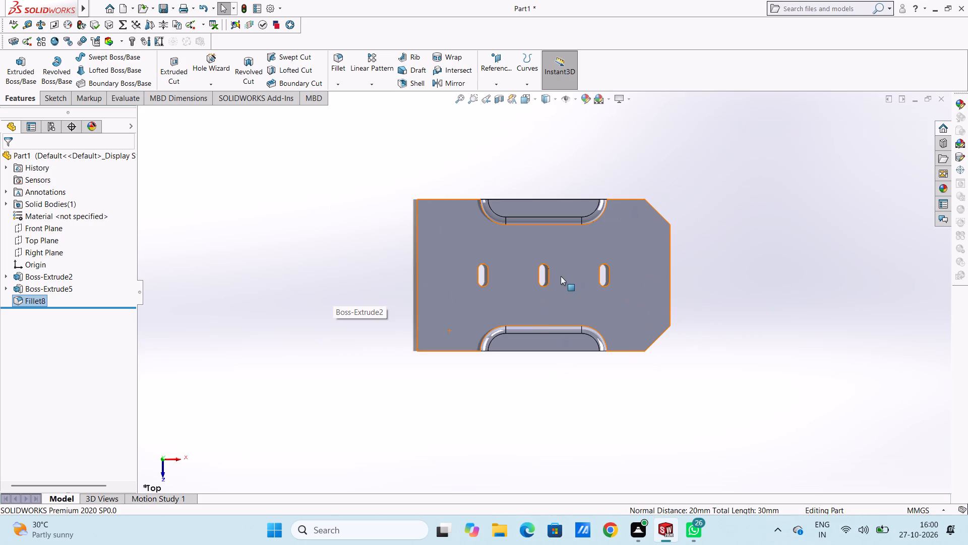
scroll(569, 206, "down", 2)
scroll(547, 336, "up", 3)
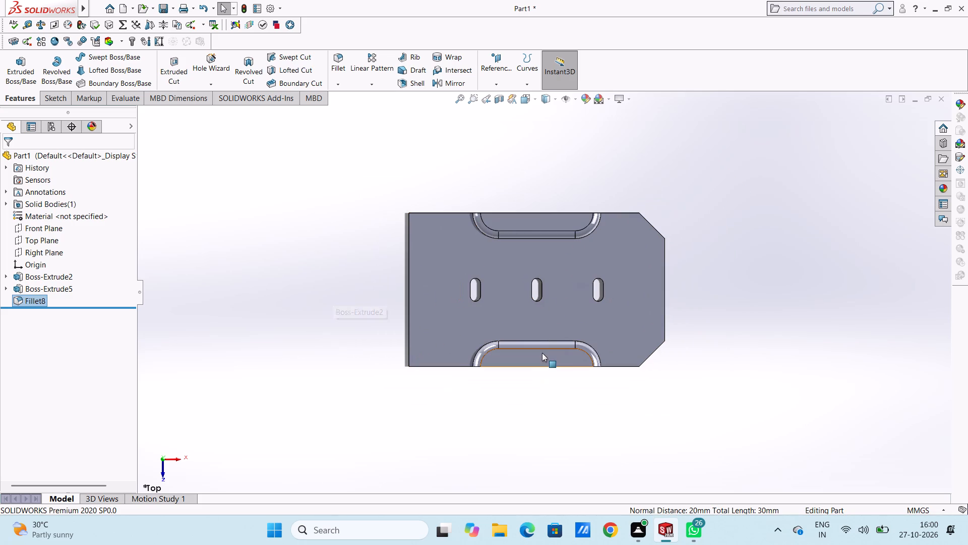
Start a sketch on the front boss's top face and trace its two rounded corners with 3.5 mm radius three-point arcs.
left_click(542, 358)
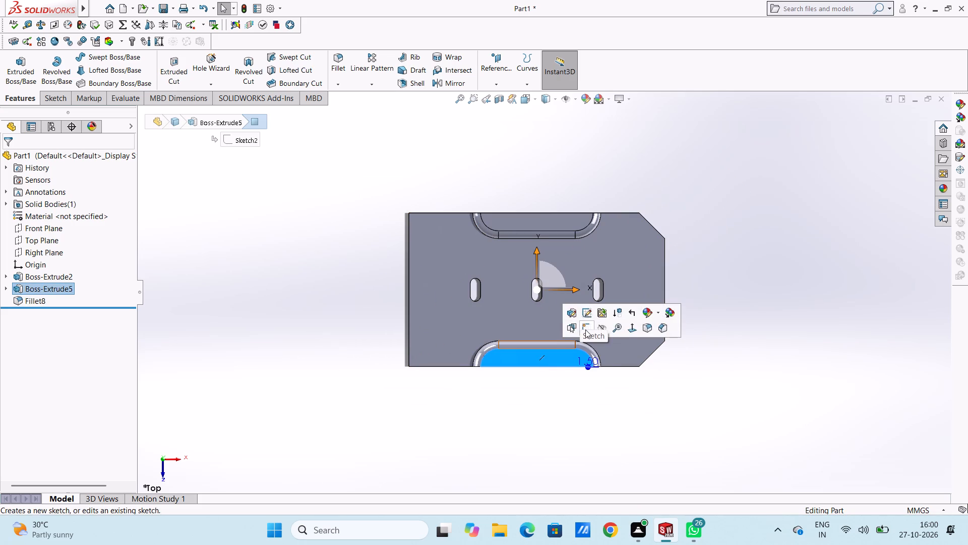
left_click(585, 330)
left_click(263, 360)
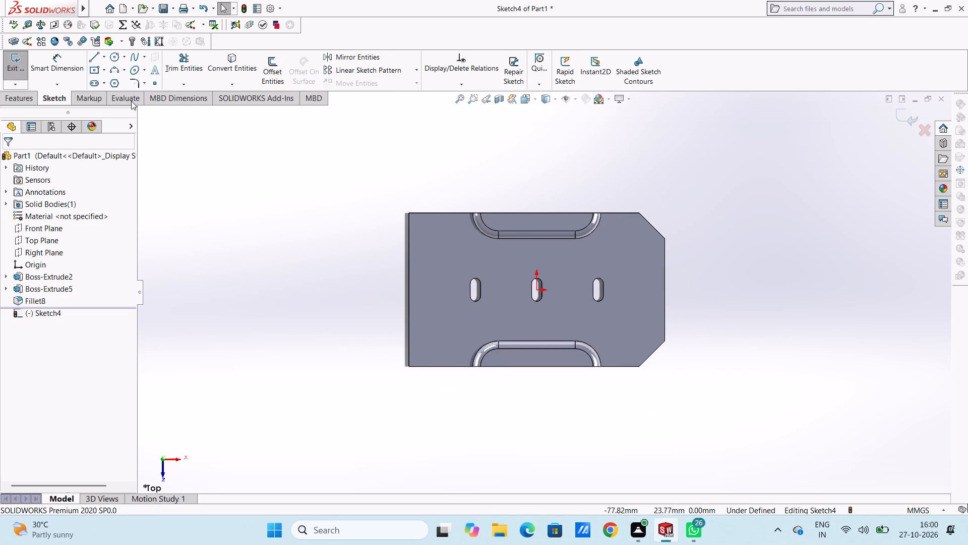
left_click(111, 68)
scroll(504, 378, "down", 4)
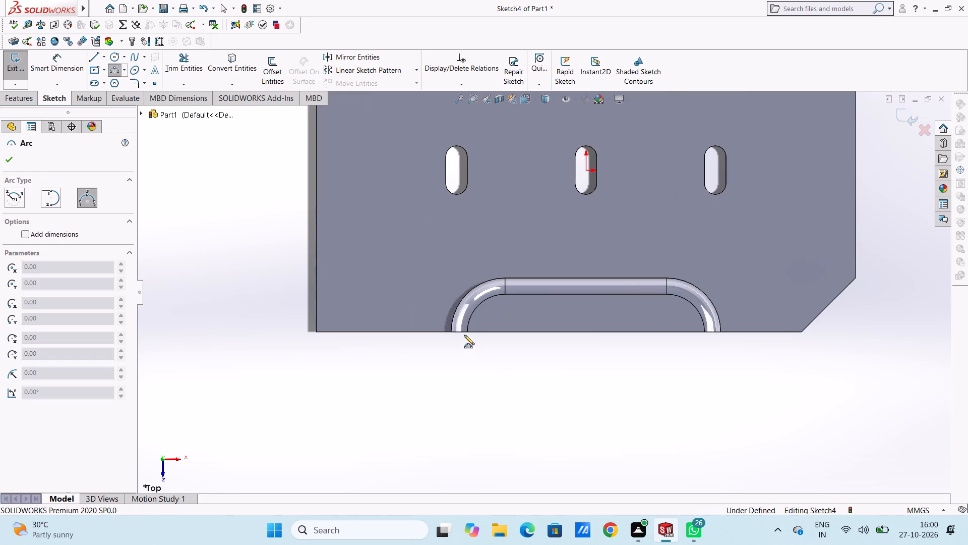
left_click(468, 333)
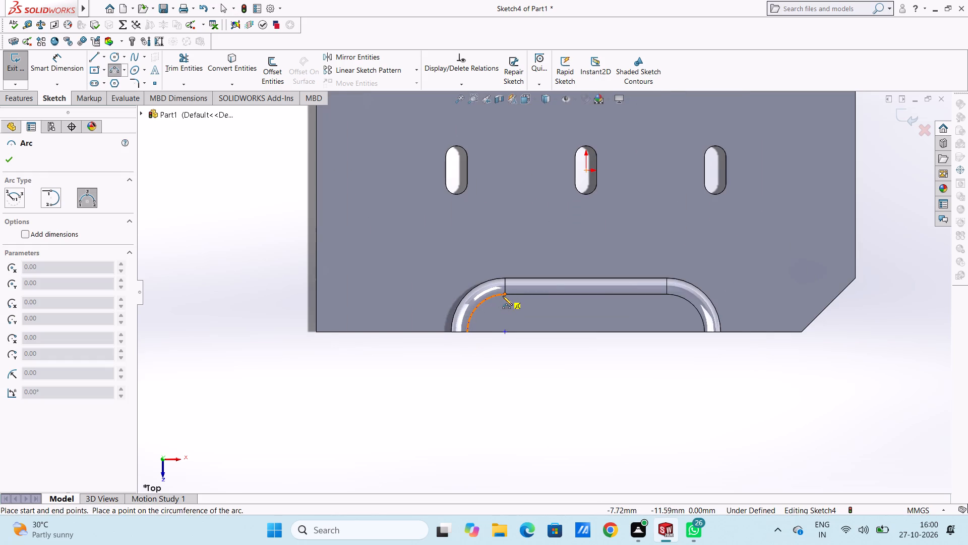
left_click(504, 295)
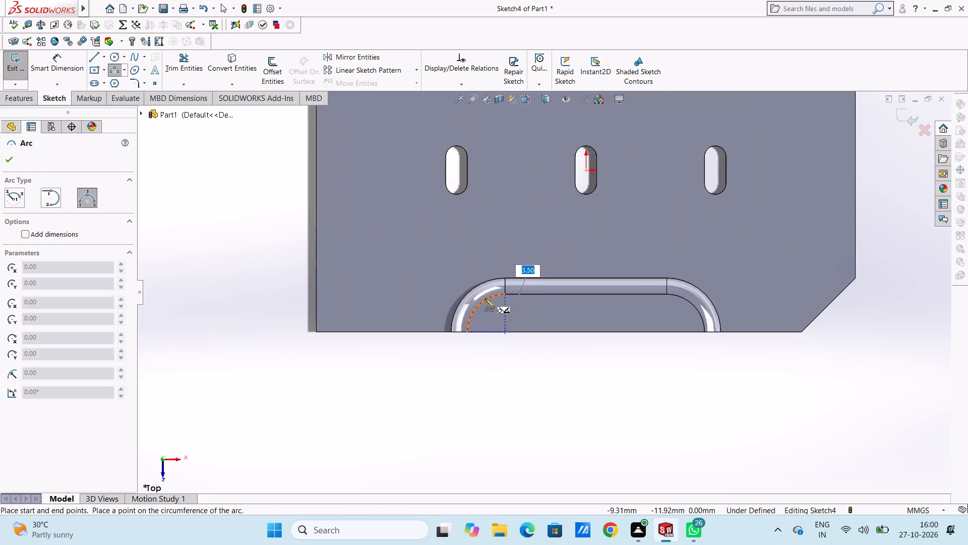
left_click(485, 298)
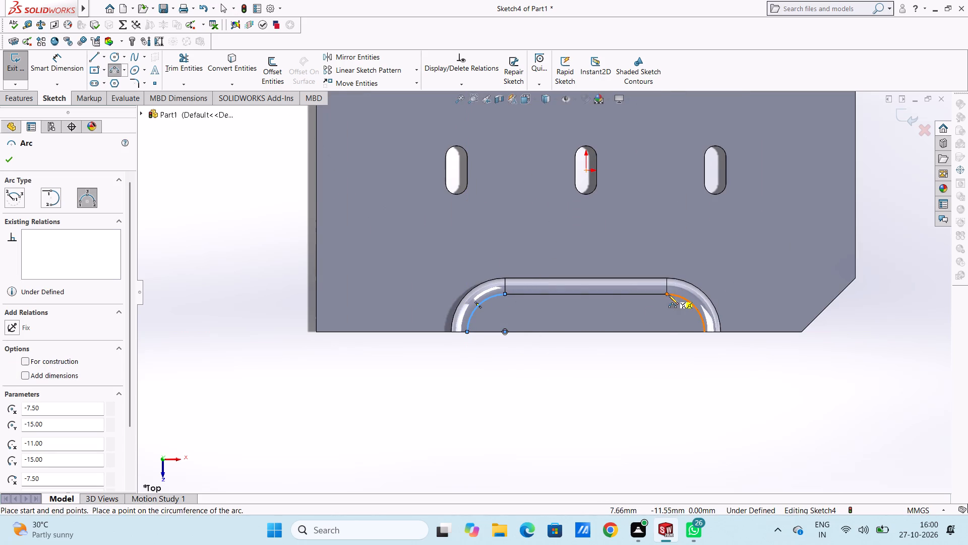
left_click(666, 296)
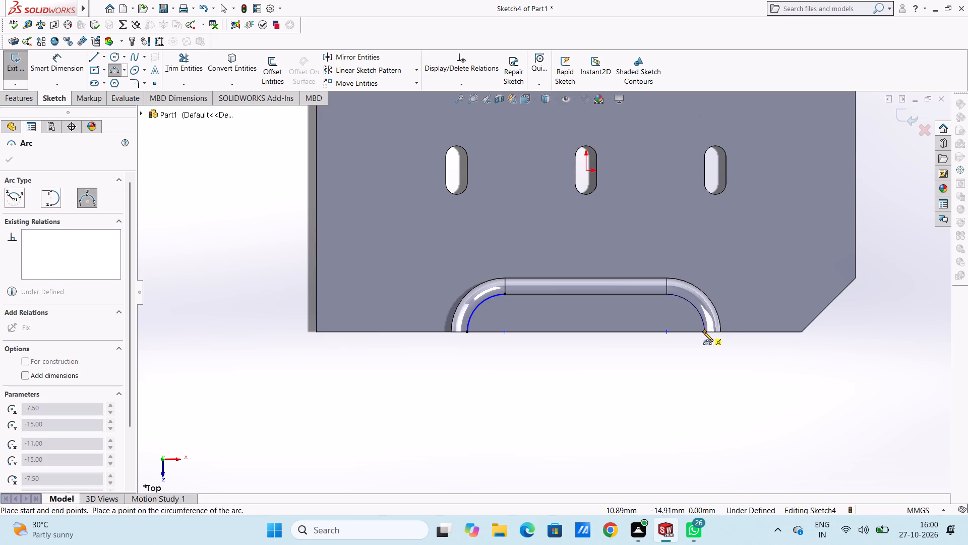
left_click(704, 332)
left_click(701, 319)
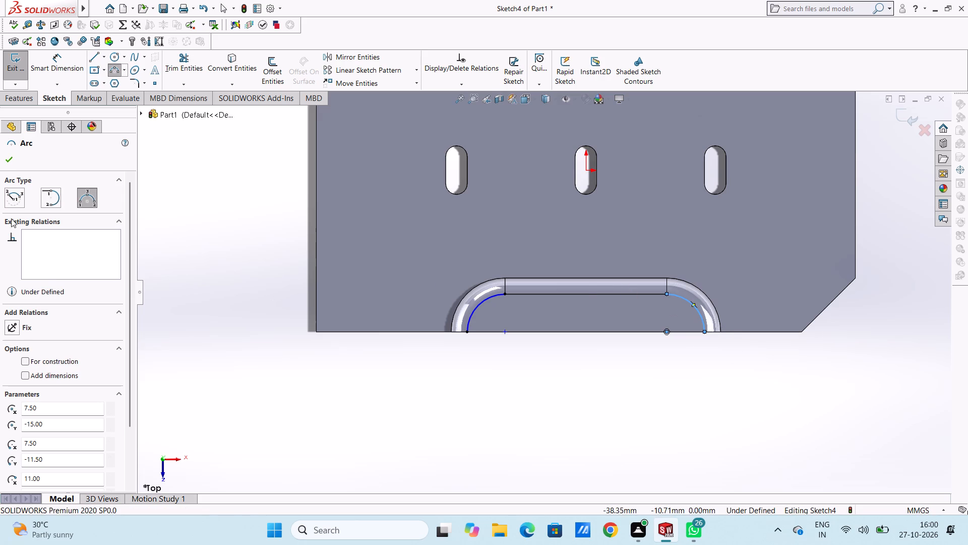
left_click(8, 157)
Close the front boss profile with a 15 mm line joining the arcs' inner ends and a 22 mm line along the plate edge.
left_click(101, 58)
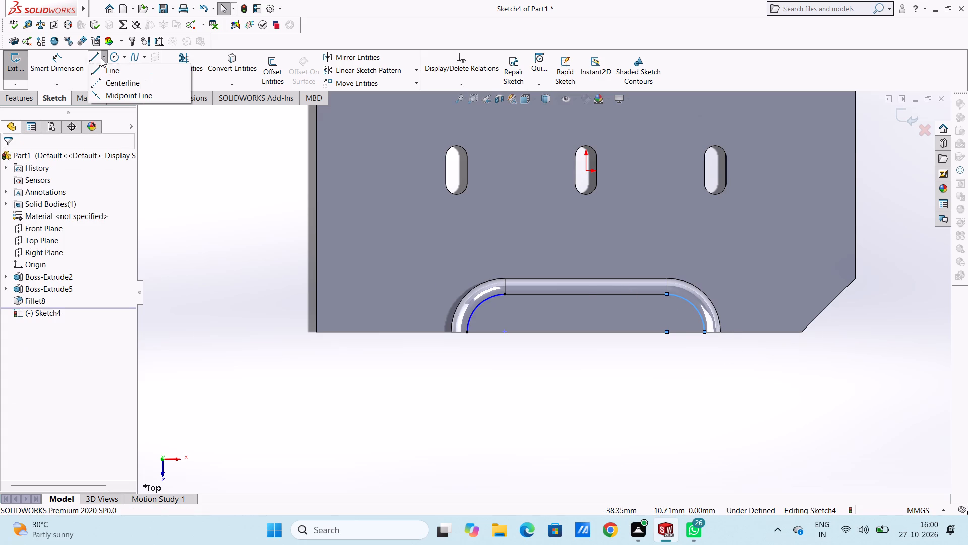
left_click(108, 64)
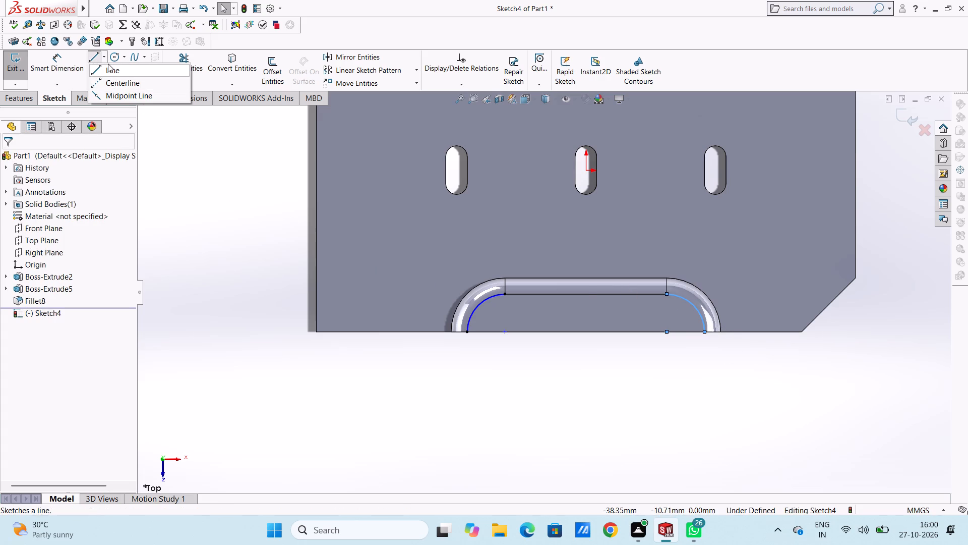
left_click(110, 72)
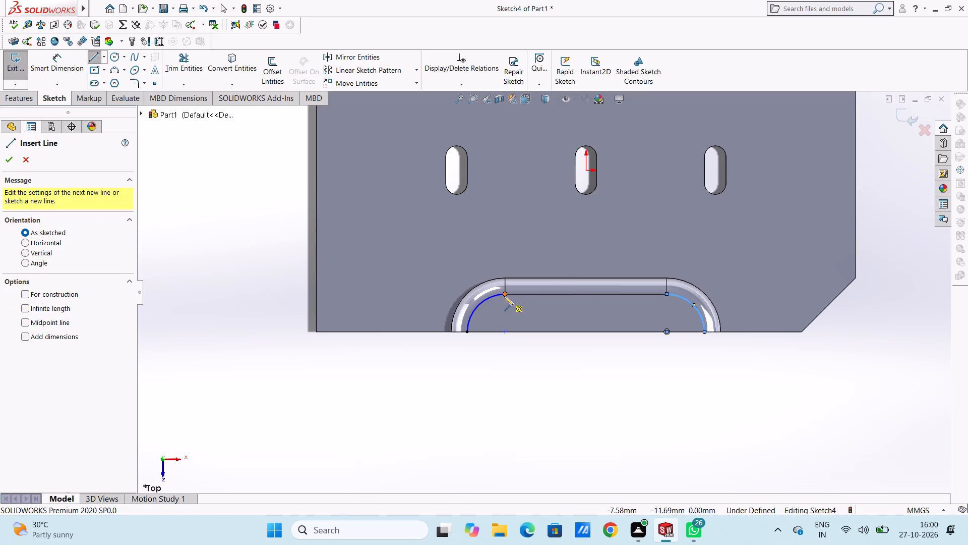
left_click(504, 296)
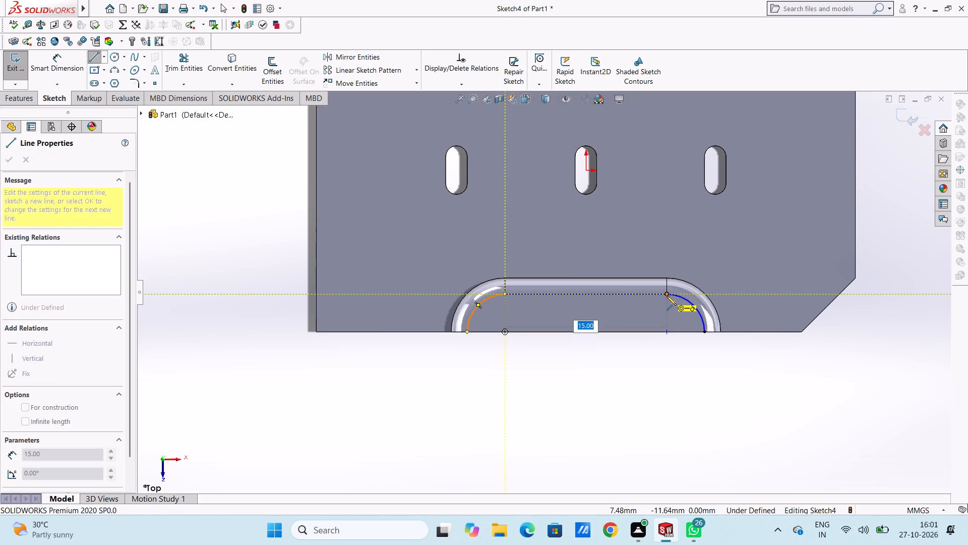
left_click(667, 296)
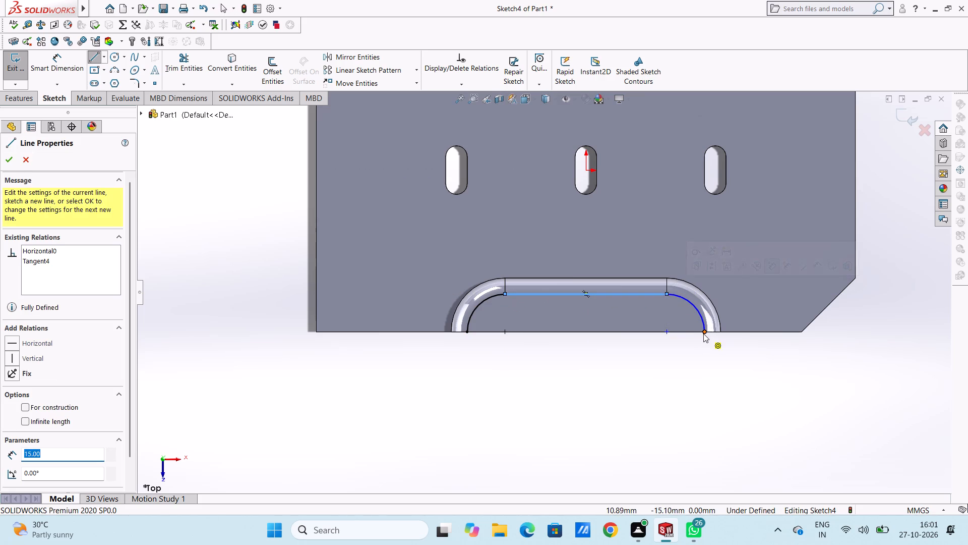
left_click(703, 334)
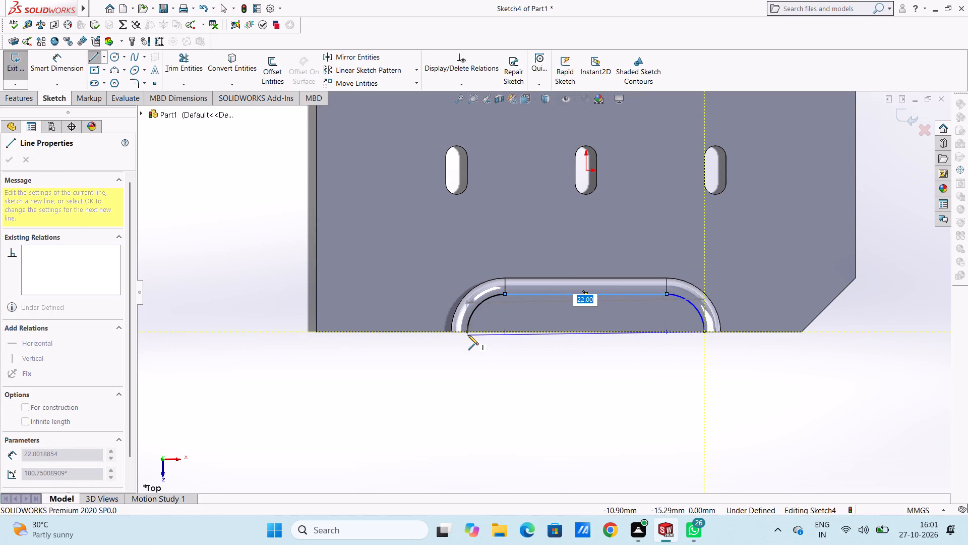
left_click(467, 334)
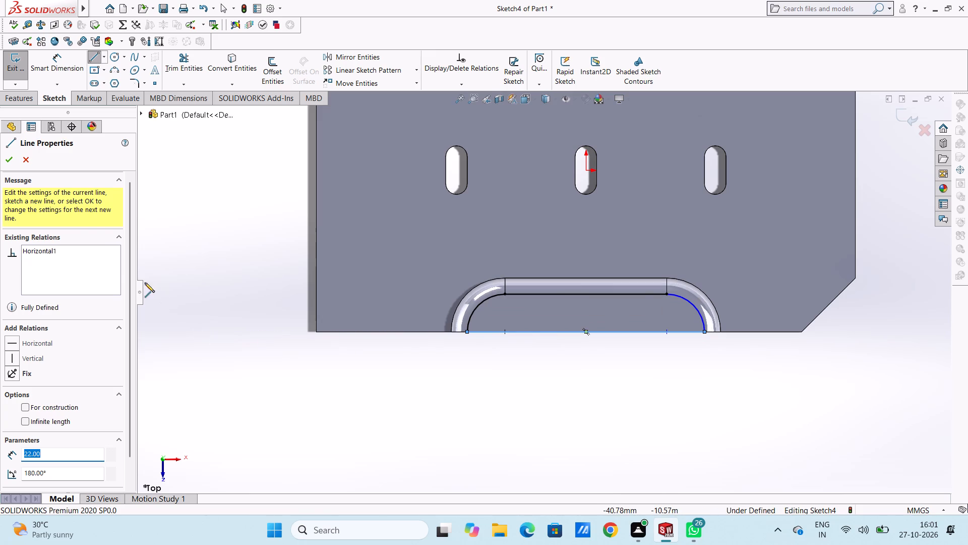
left_click_drag(12, 159, 15, 166)
left_click(11, 162)
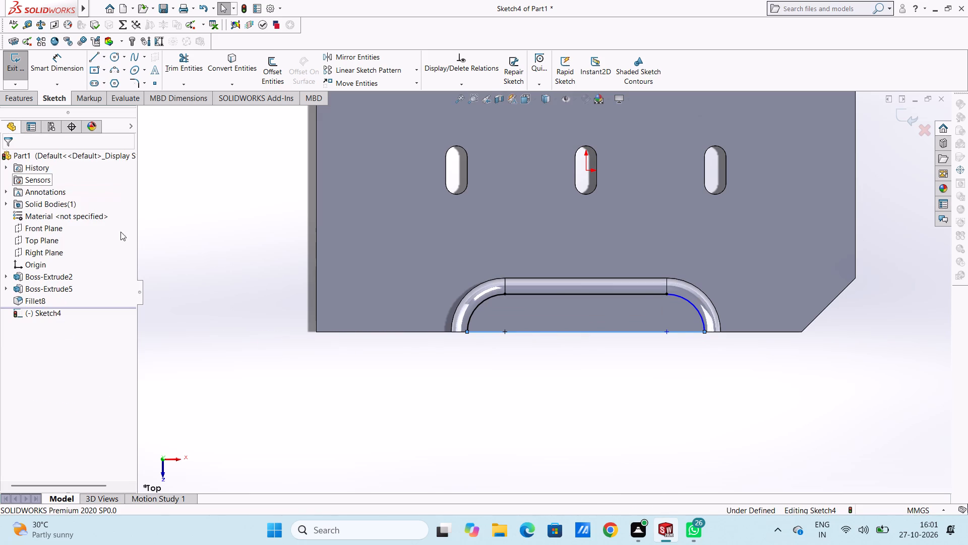
left_click(255, 266)
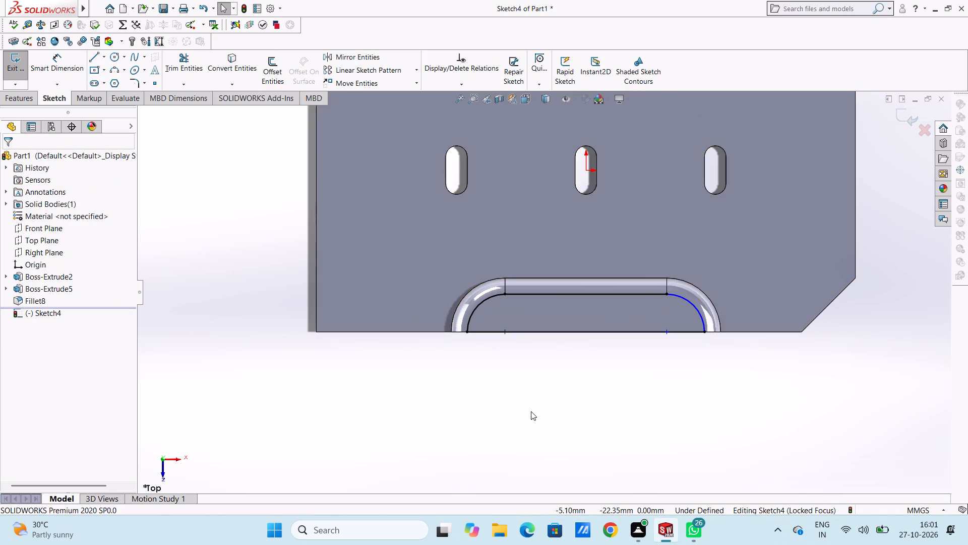
Add a 3.5 mm radius dimension to the front profile's arc nearest the plate's chamfered end.
scroll(531, 411, "up", 4)
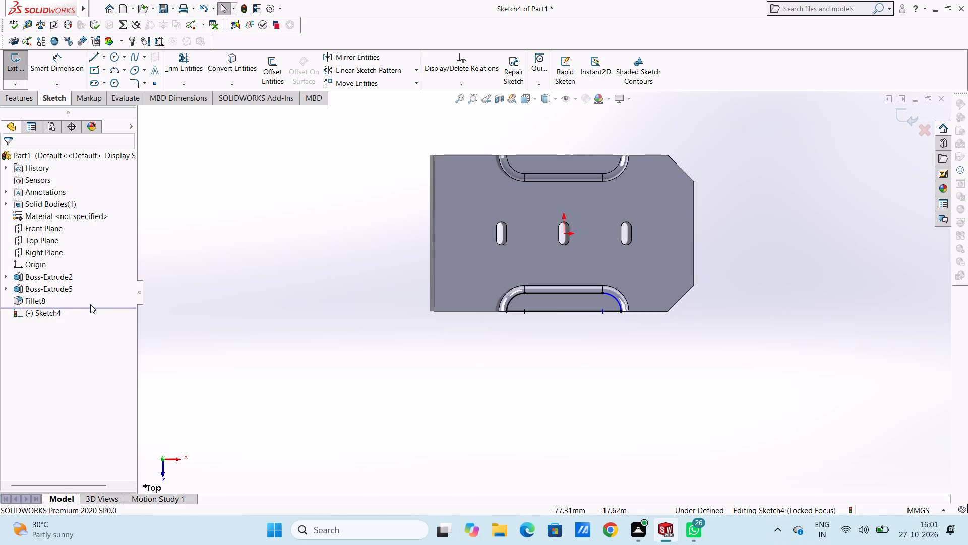
left_click(62, 69)
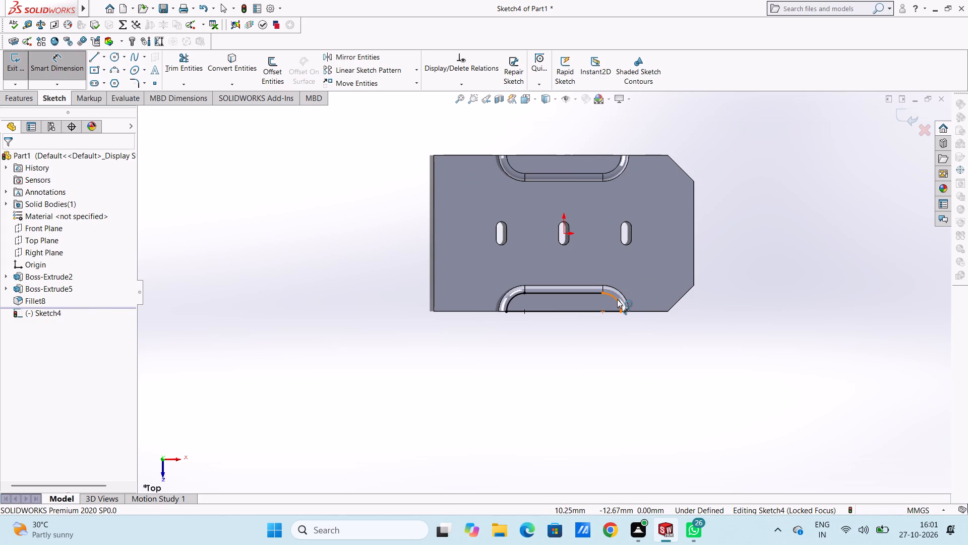
left_click(617, 299)
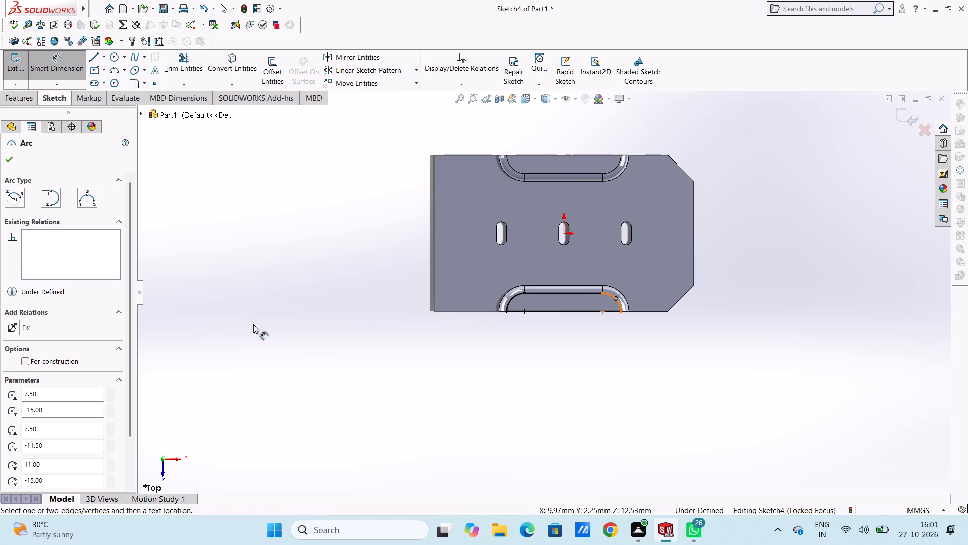
key("Escape")
key("Escape")
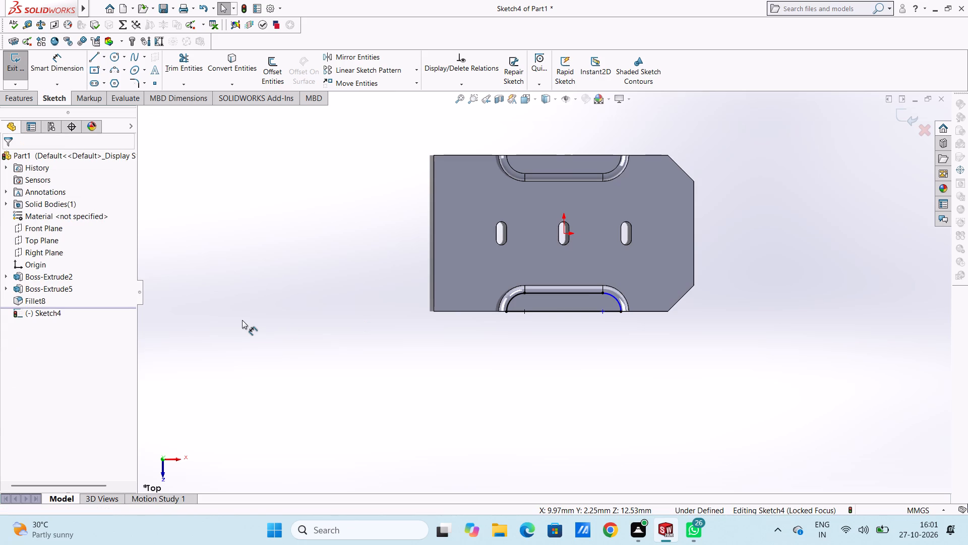
left_click(63, 68)
left_click(617, 297)
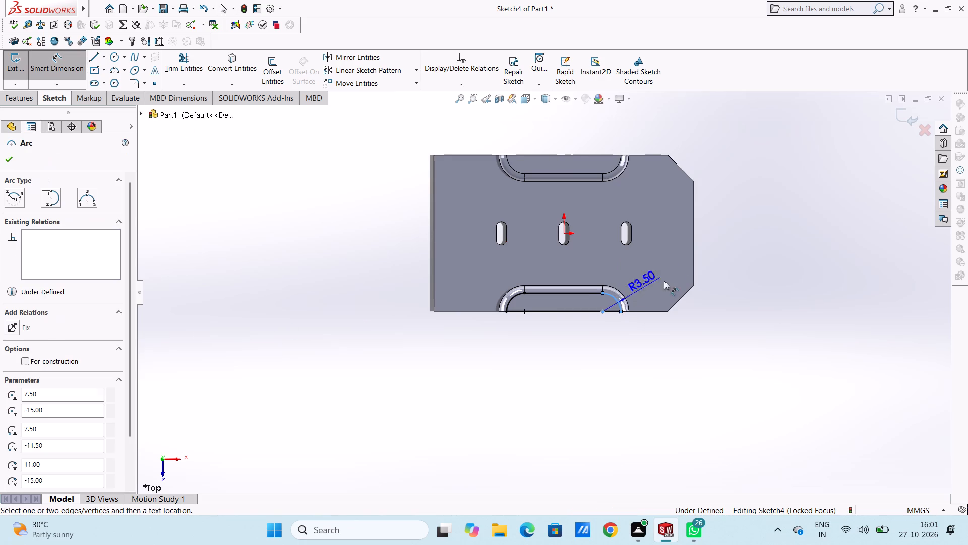
left_click(792, 211)
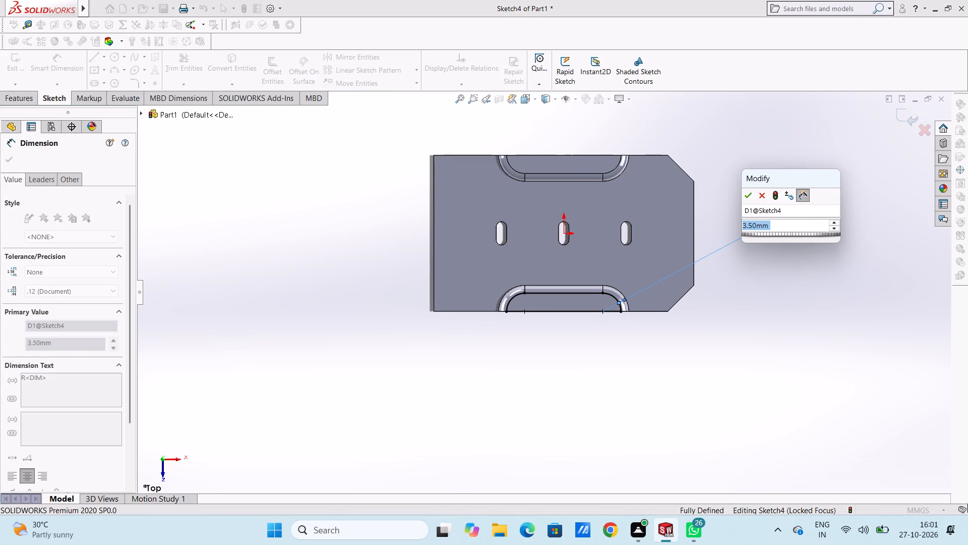
left_click(747, 197)
left_click(743, 197)
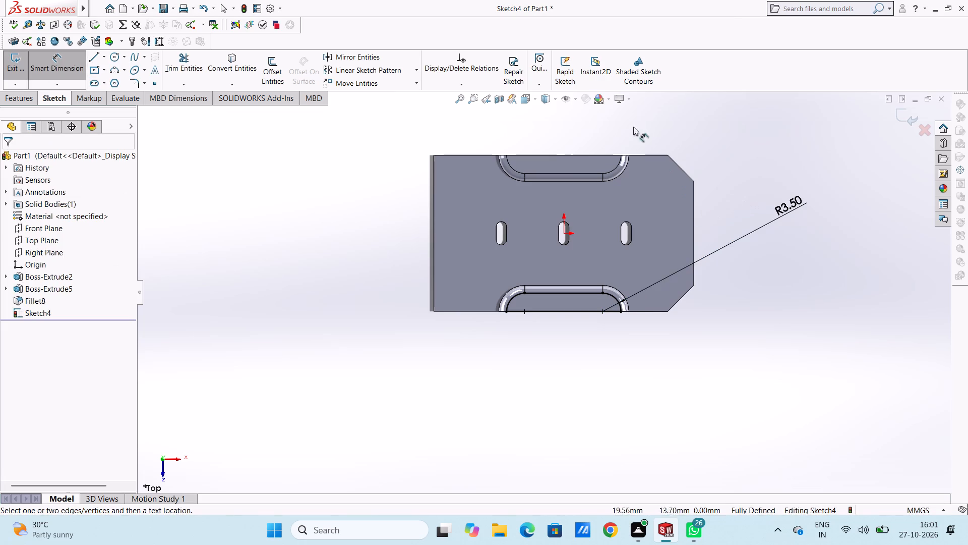
Trace the two rounded corners of the rear boss's top face with 3.5 mm radius three-point arcs.
scroll(576, 140, "down", 2)
scroll(547, 157, "up", 2)
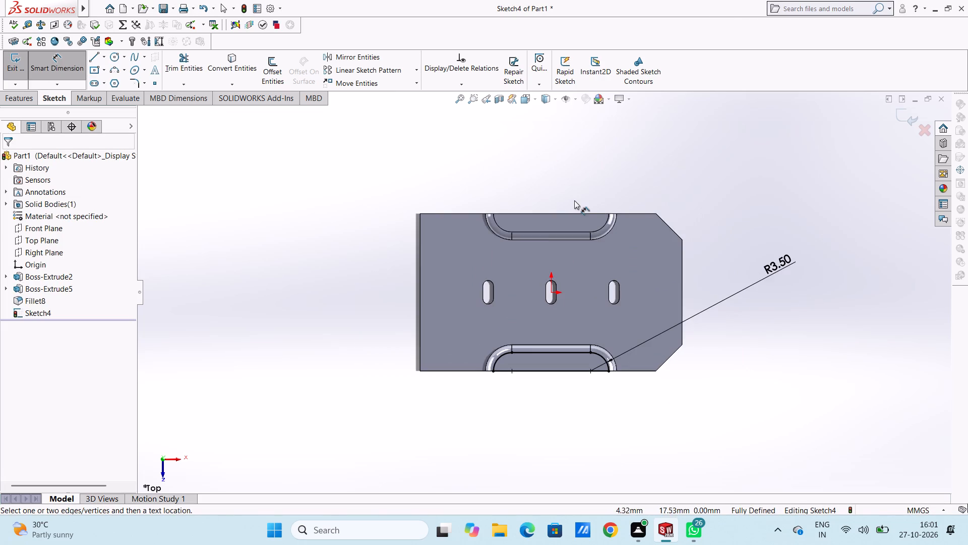
scroll(577, 197, "down", 3)
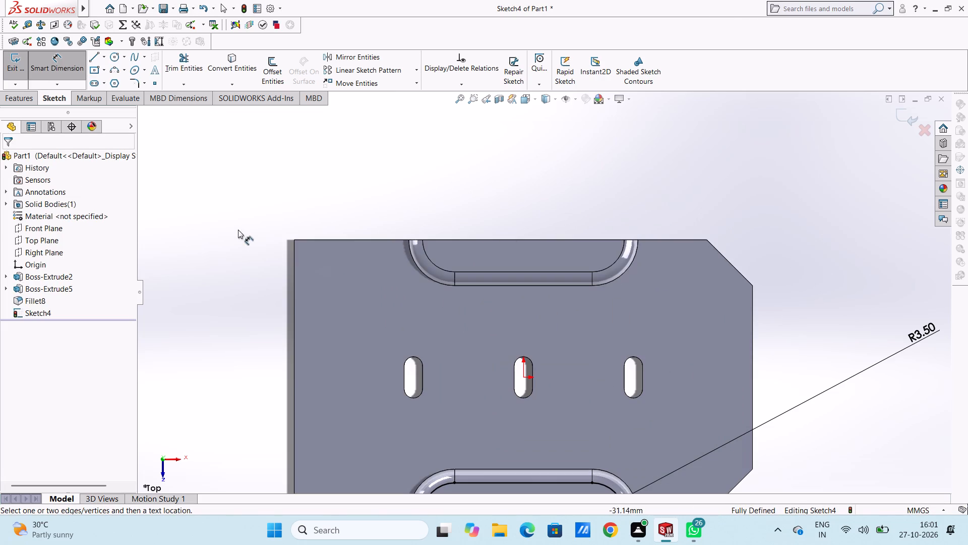
left_click(113, 72)
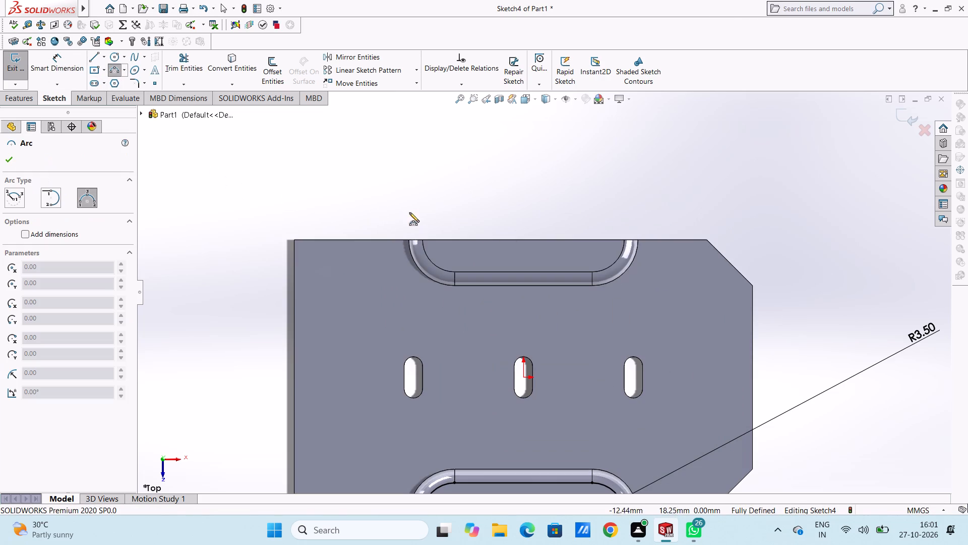
left_click(423, 240)
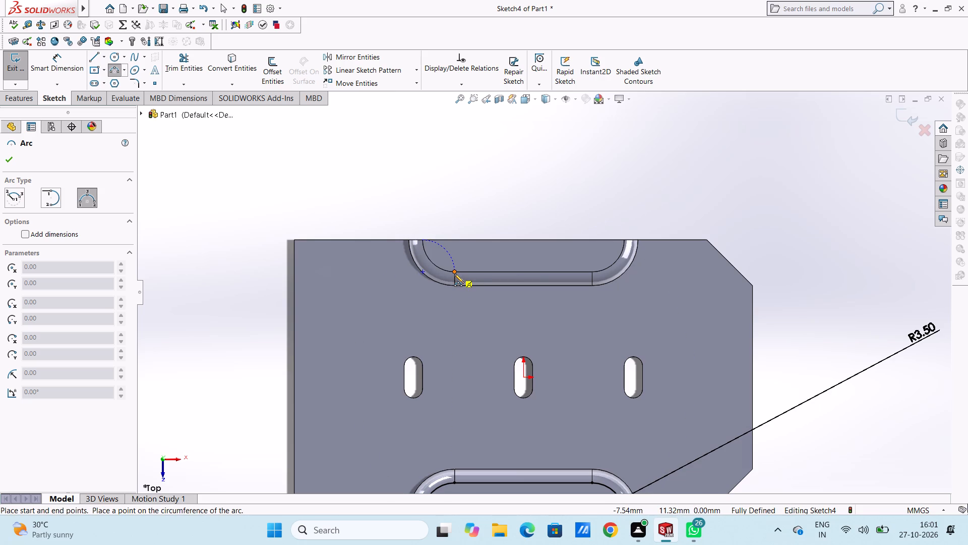
left_click(454, 274)
left_click(445, 268)
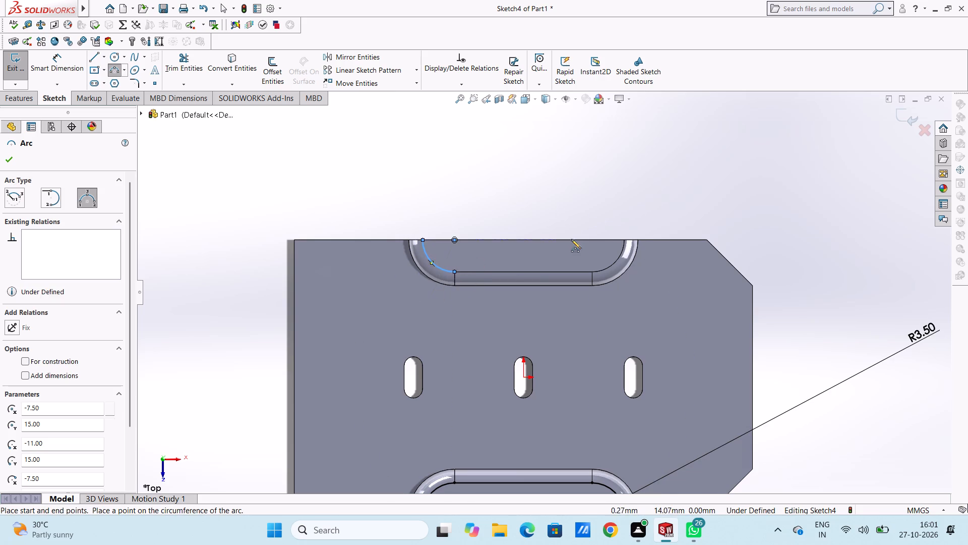
left_click(624, 239)
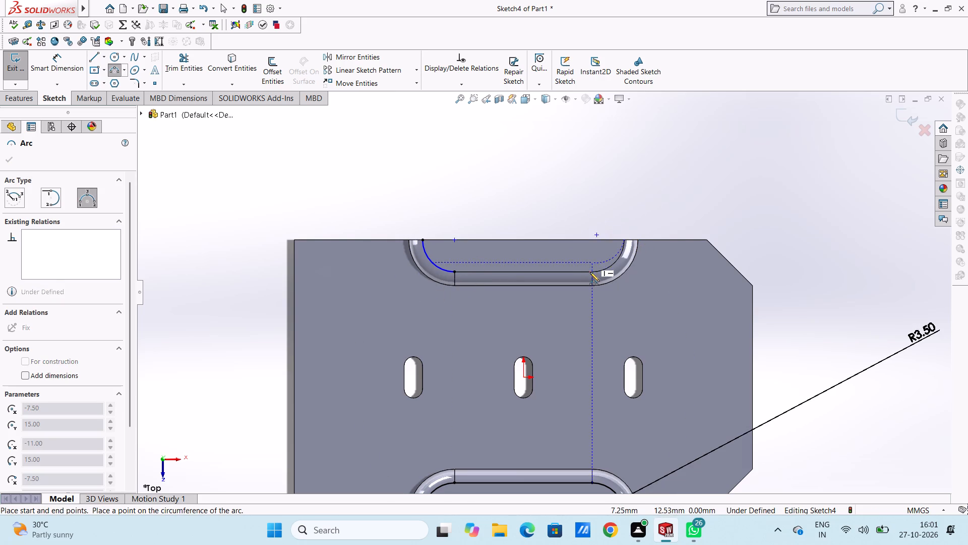
left_click(592, 272)
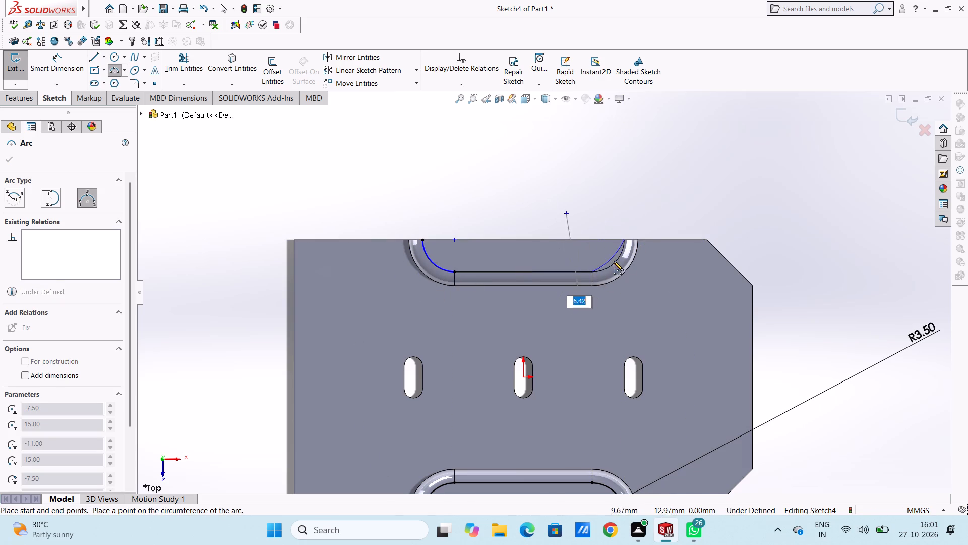
left_click(616, 265)
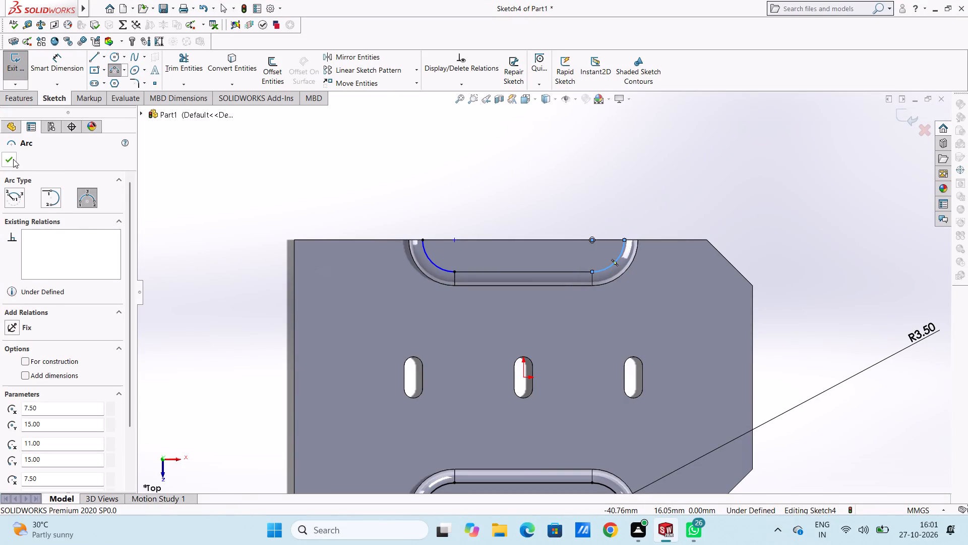
left_click(13, 159)
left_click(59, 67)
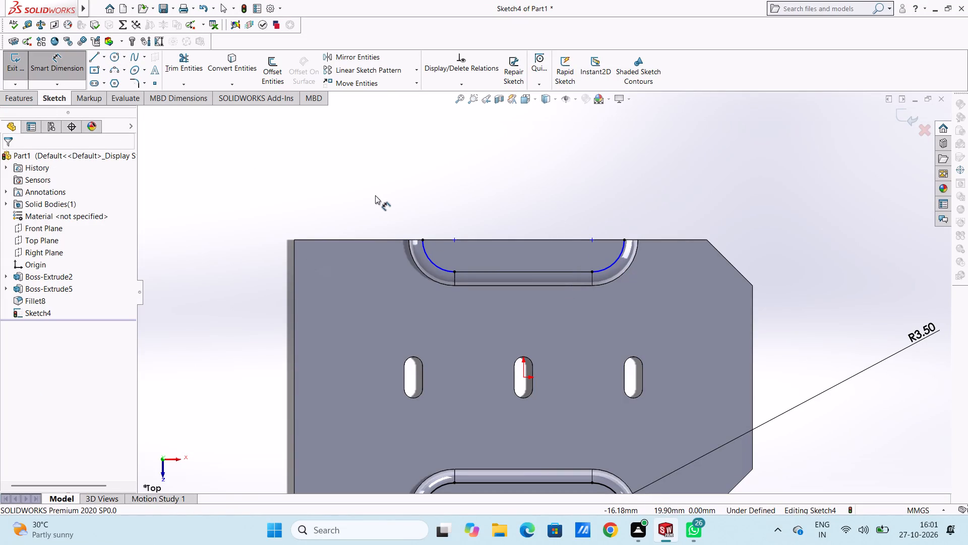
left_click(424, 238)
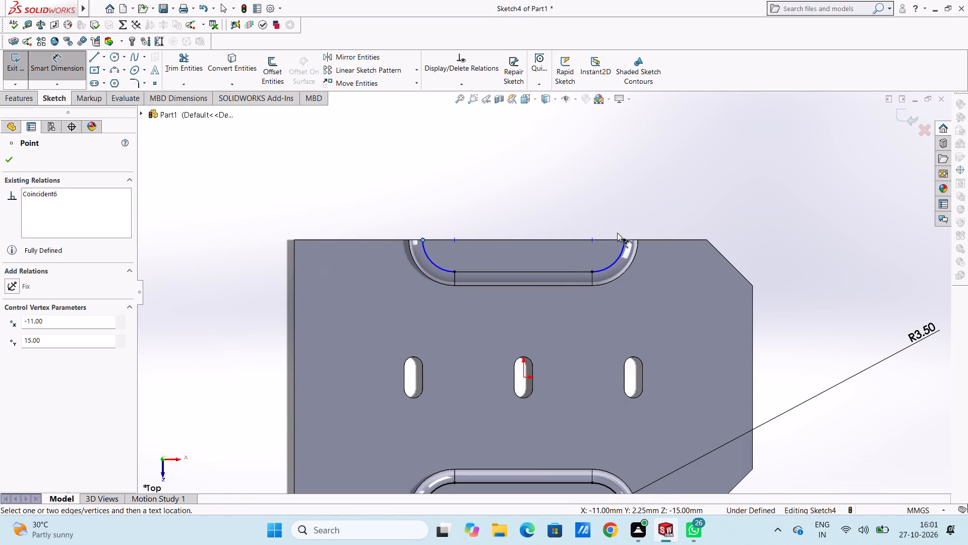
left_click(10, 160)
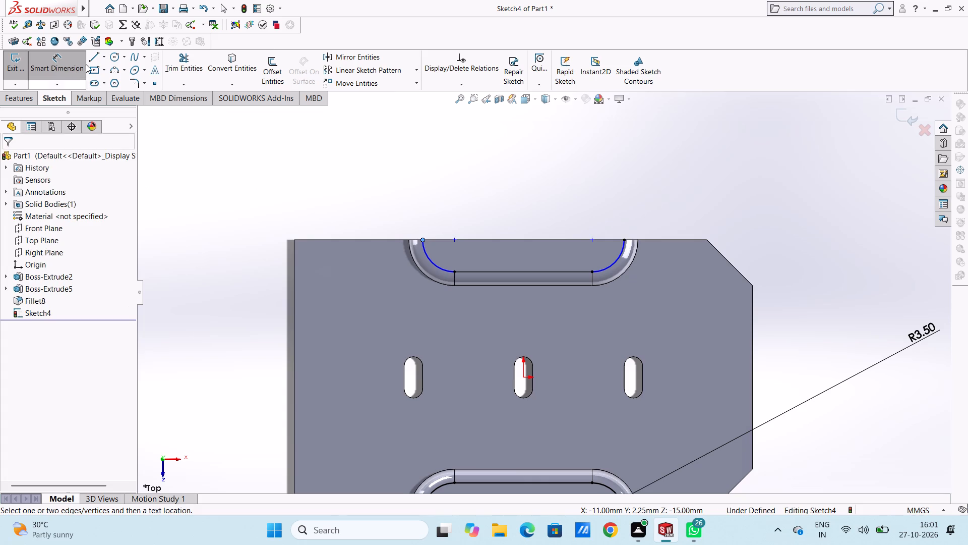
Close the rear boss profile with a 22 mm line along the plate edge and a 15 mm line joining the arcs' inner ends.
left_click(91, 56)
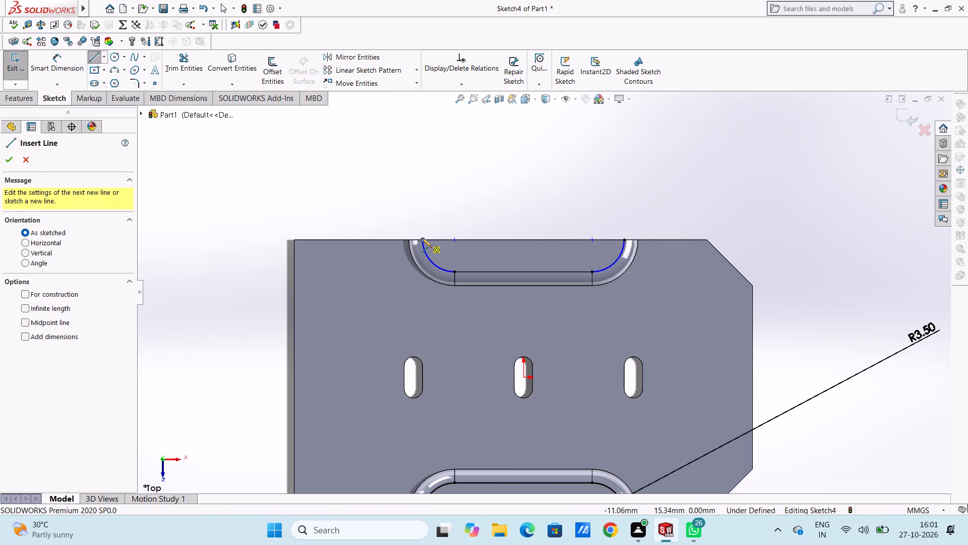
left_click(422, 238)
left_click(624, 238)
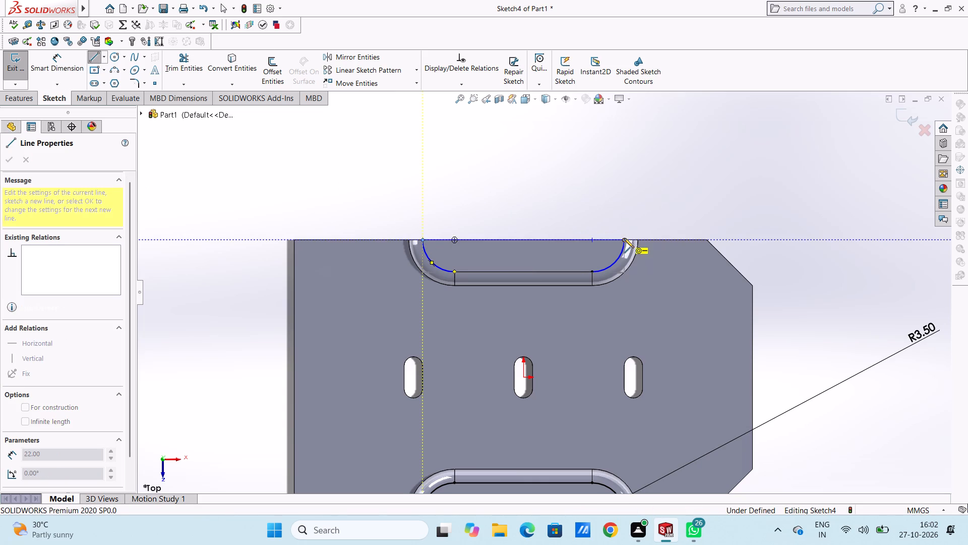
left_click(591, 272)
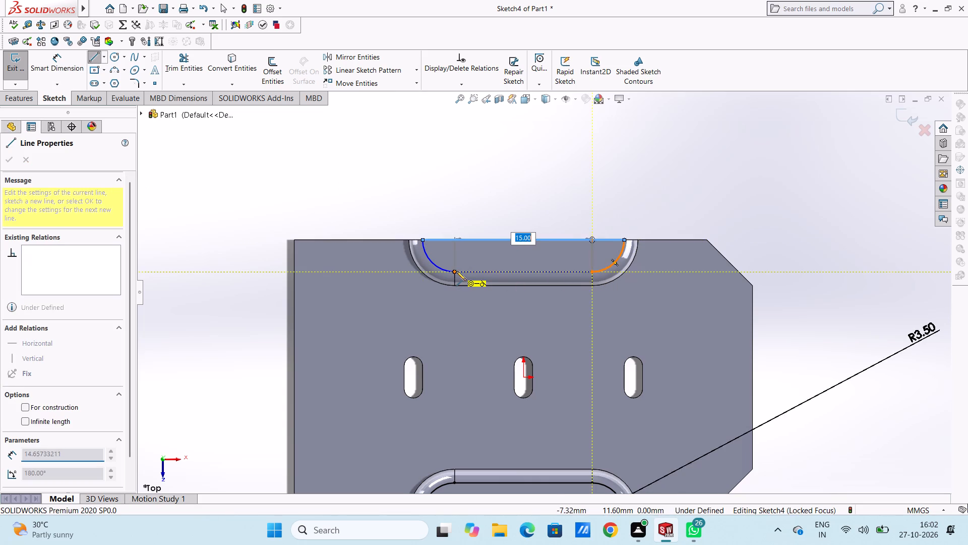
left_click(456, 271)
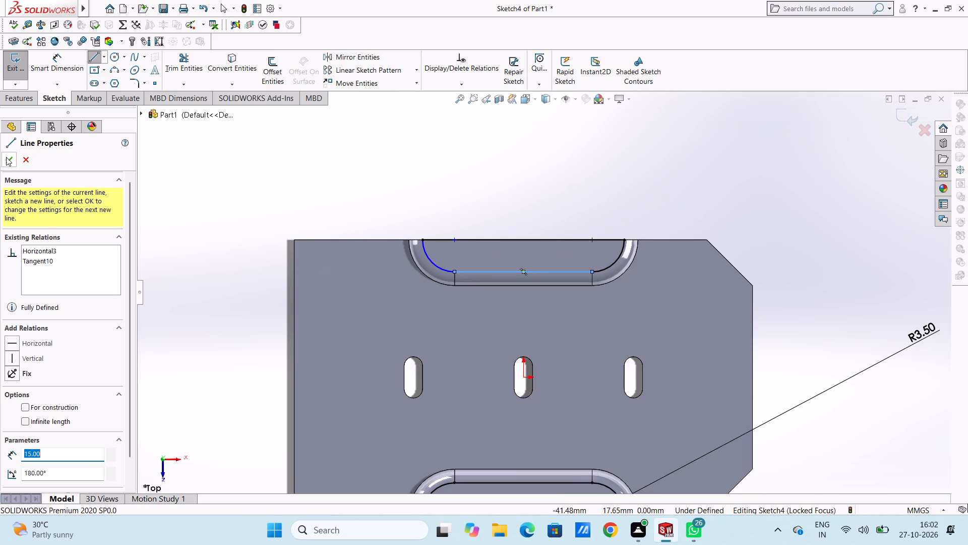
left_click(6, 157)
left_click(7, 158)
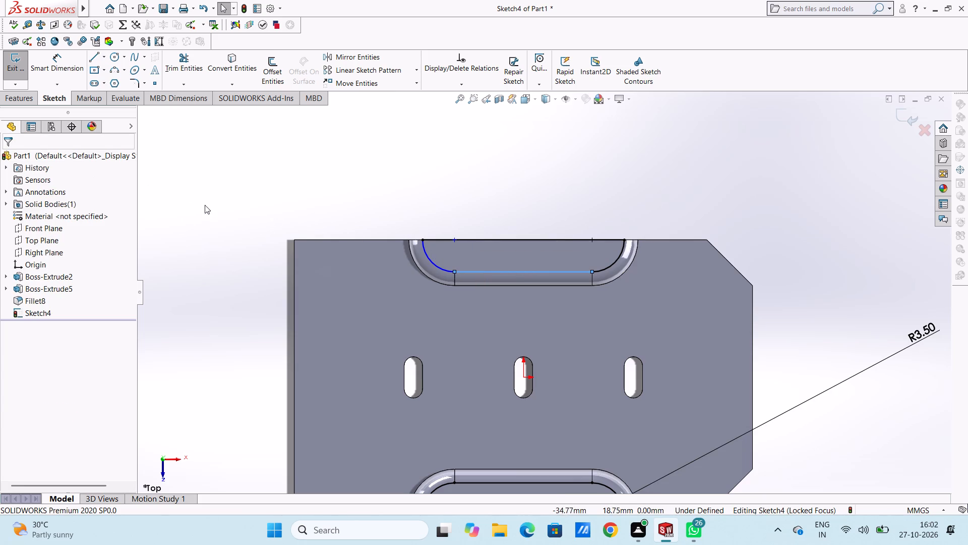
left_click(205, 205)
Add a 3.5 mm radius dimension to the rear profile's arc farthest from the plate's chamfered end.
scroll(282, 224, "up", 4)
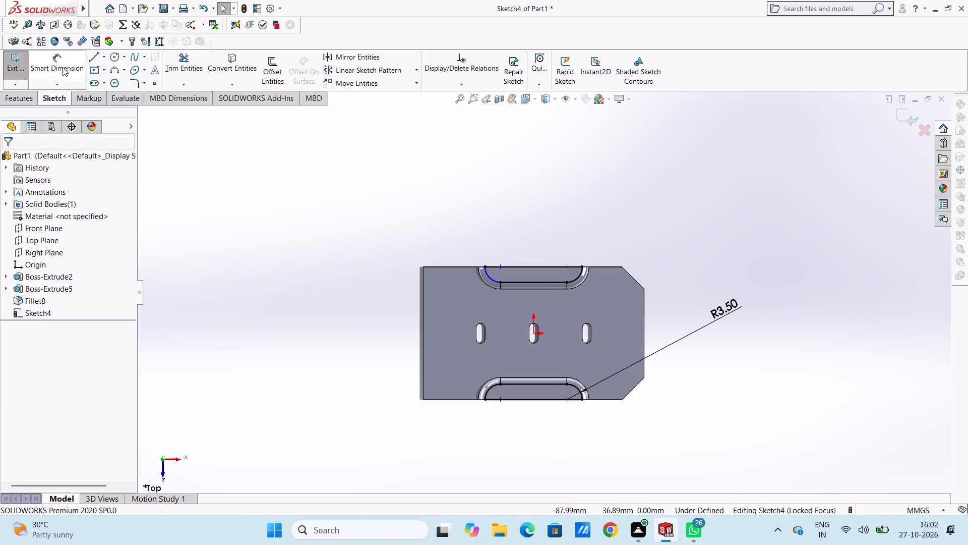
left_click(63, 67)
left_click(491, 278)
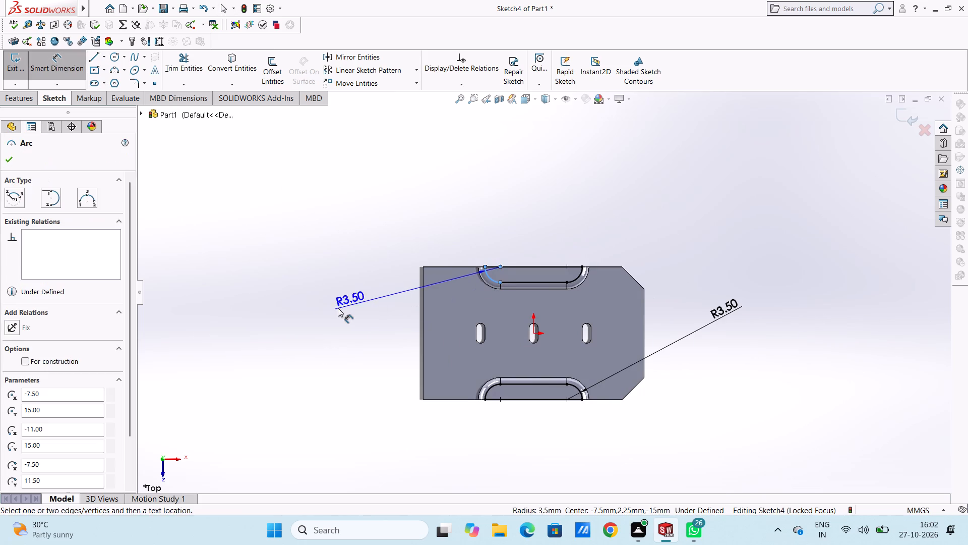
left_click(338, 308)
left_click(294, 294)
left_click(295, 290)
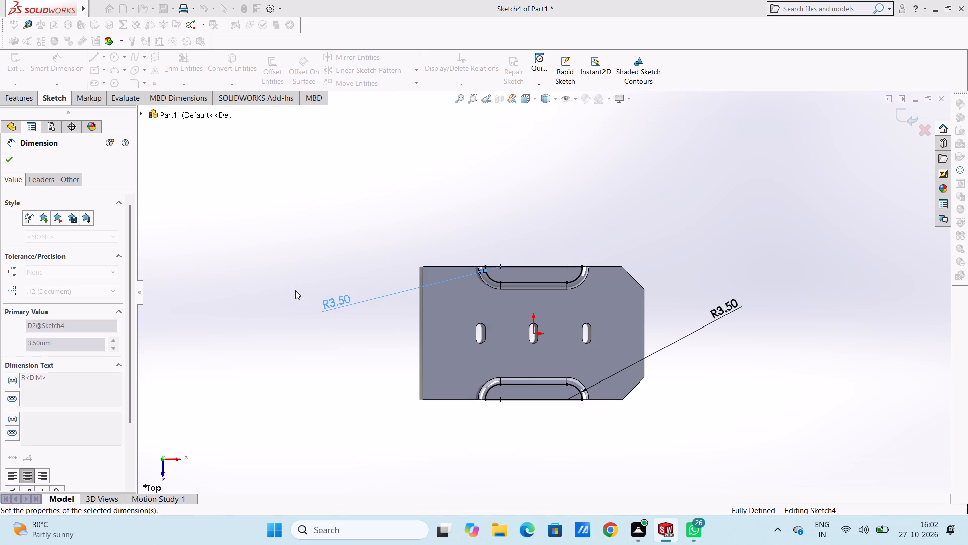
Examine the closed profiles on both bosses from above, below and the sides of the plate.
middle_click_drag(477, 324, 467, 214)
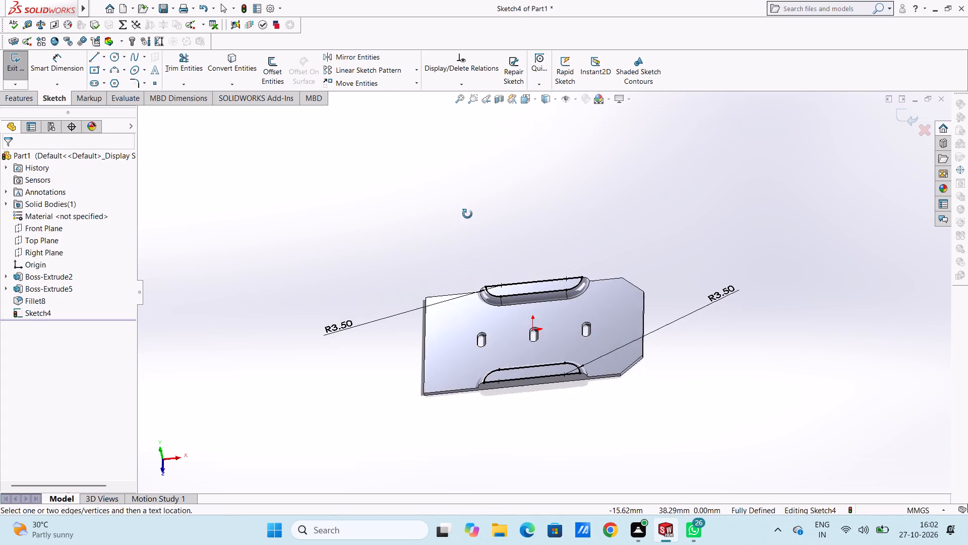
middle_click_drag(467, 214, 468, 214)
middle_click_drag(453, 403, 423, 317)
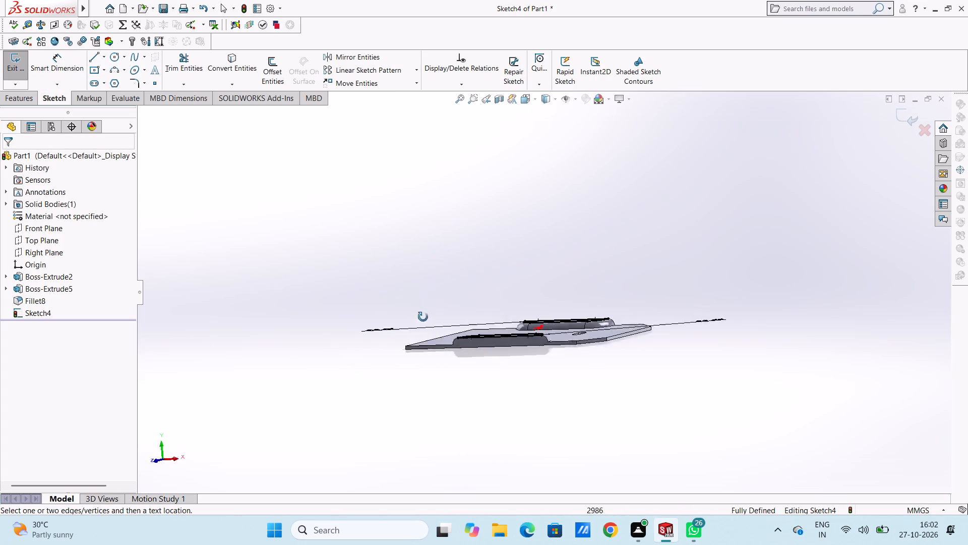
middle_click_drag(423, 317, 431, 253)
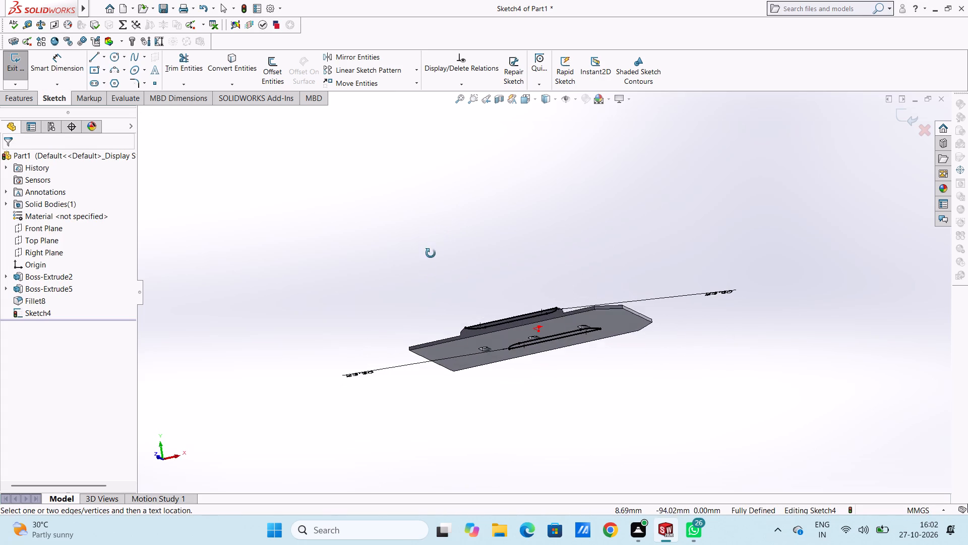
middle_click_drag(431, 253, 425, 339)
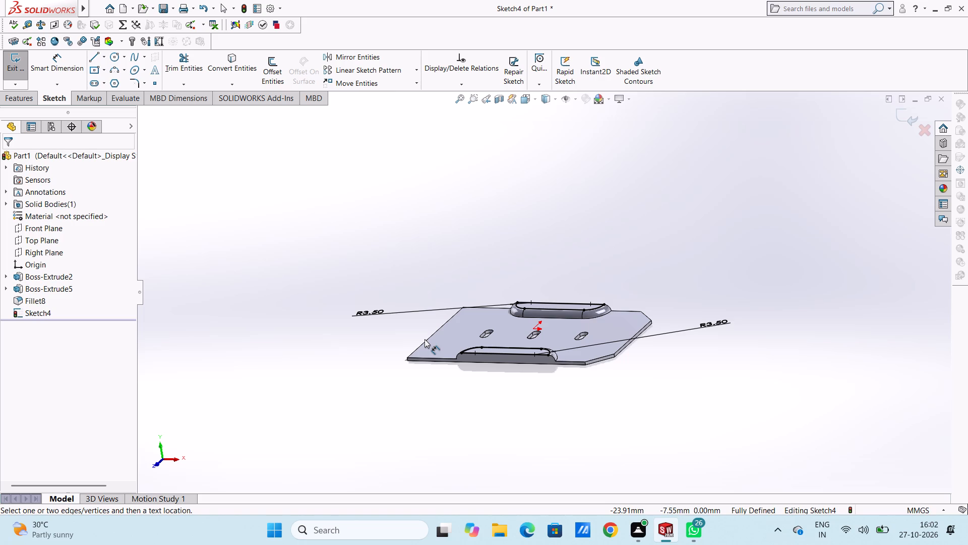
scroll(484, 374, "down", 1)
scroll(613, 397, "down", 2)
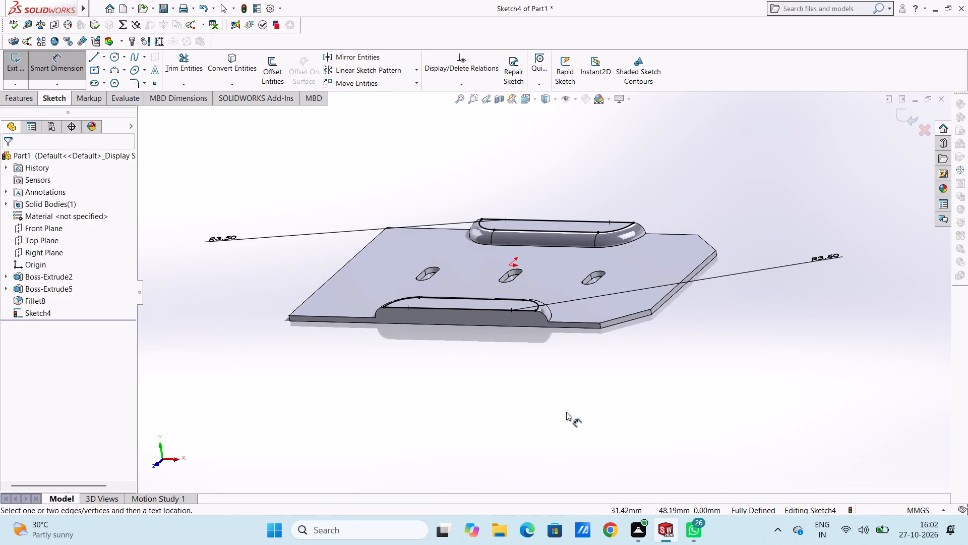
middle_click_drag(424, 388, 438, 332)
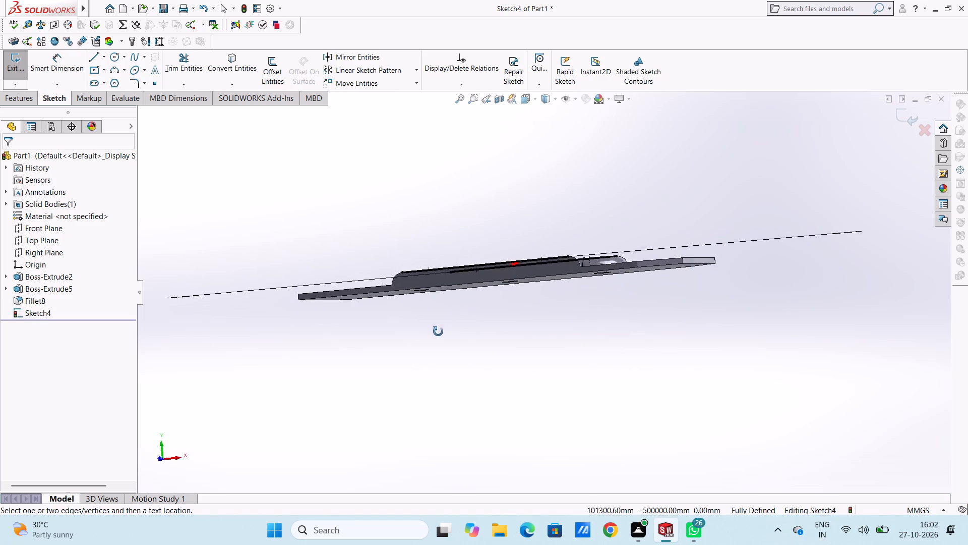
middle_click_drag(438, 332, 434, 345)
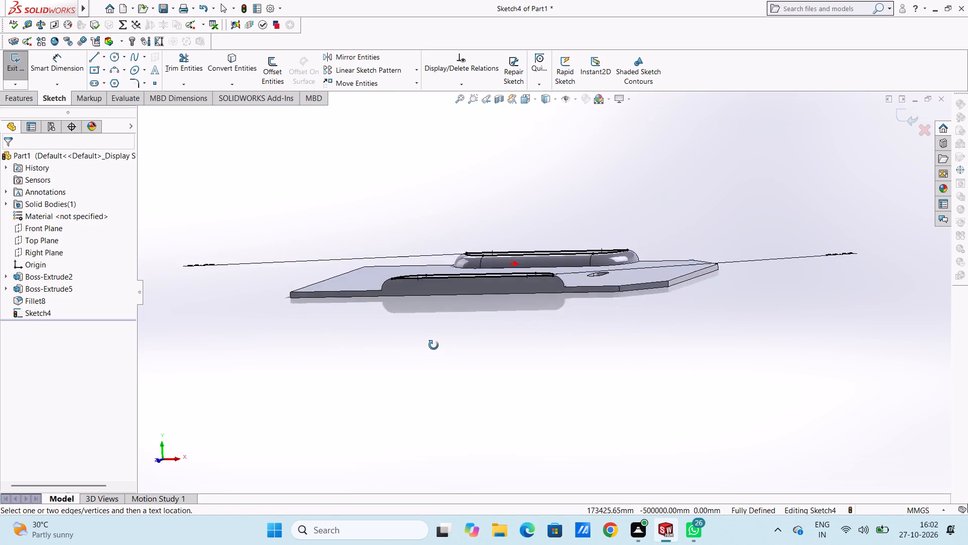
middle_click_drag(434, 345, 420, 364)
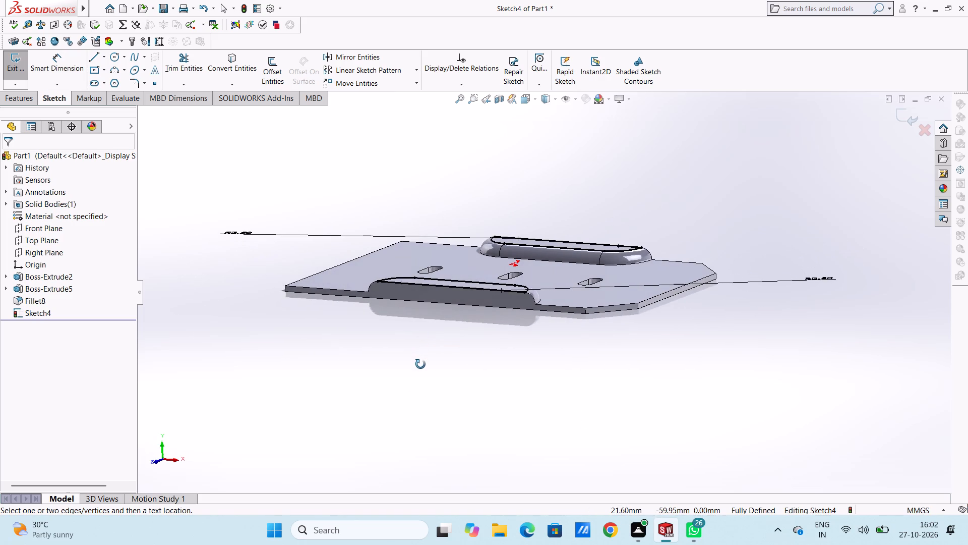
middle_click_drag(420, 364, 420, 365)
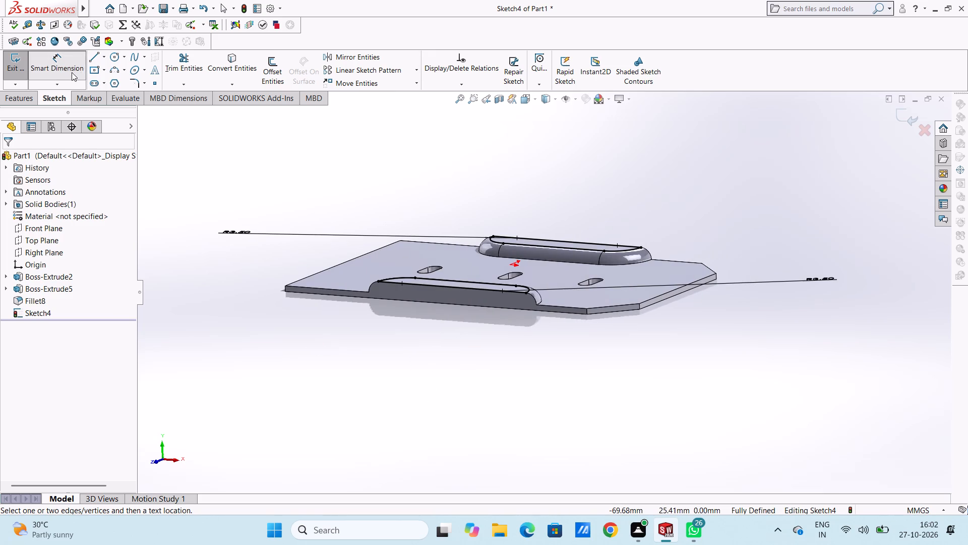
Cut-extrude both boss profiles 1.5 mm blind, starting from the plate's bottom face and reversed upward into the bosses.
left_click(66, 69)
left_click(25, 94)
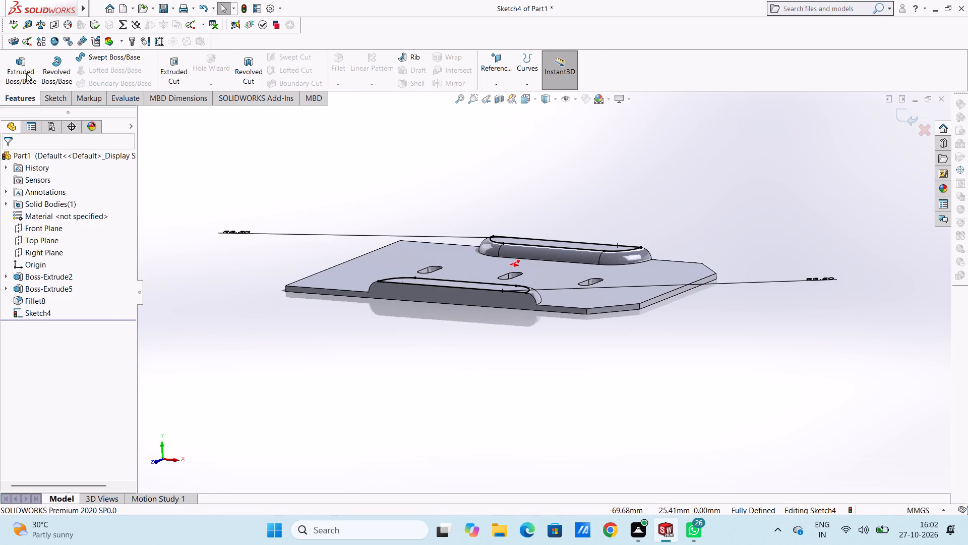
left_click(175, 64)
left_click(95, 192)
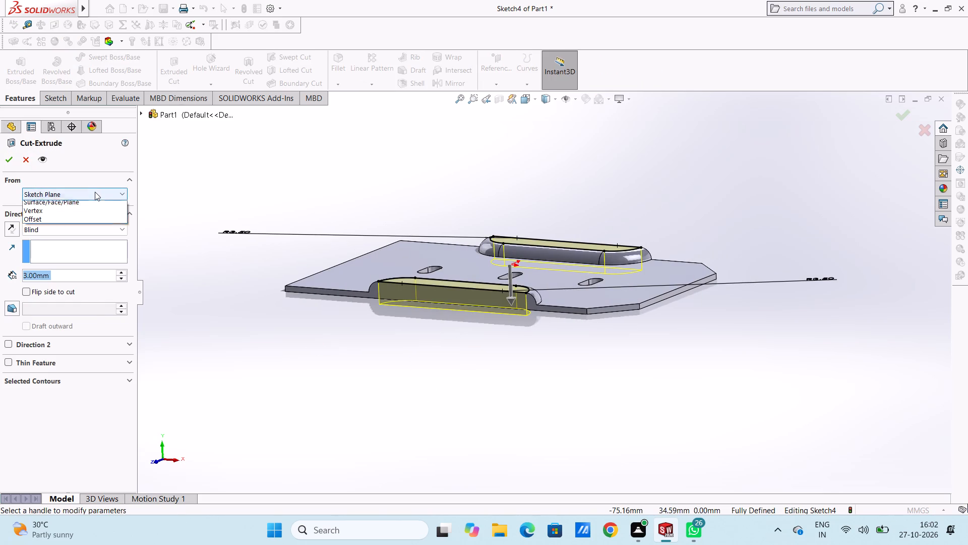
left_click(86, 217)
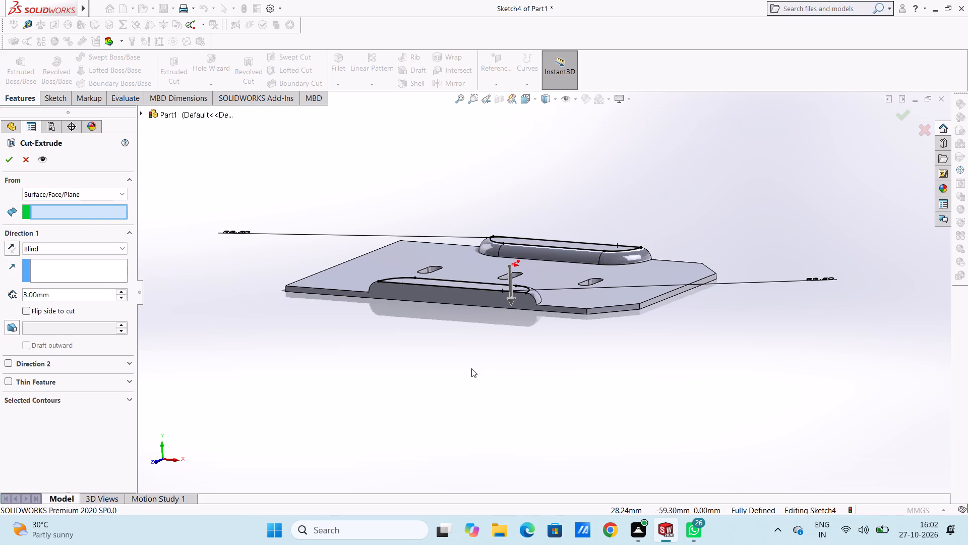
middle_click_drag(472, 365, 464, 262)
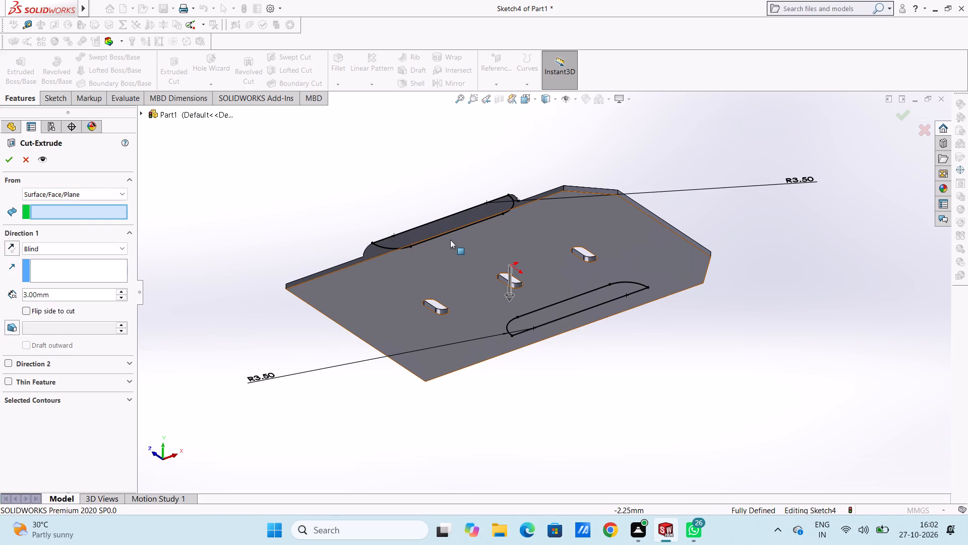
left_click(450, 240)
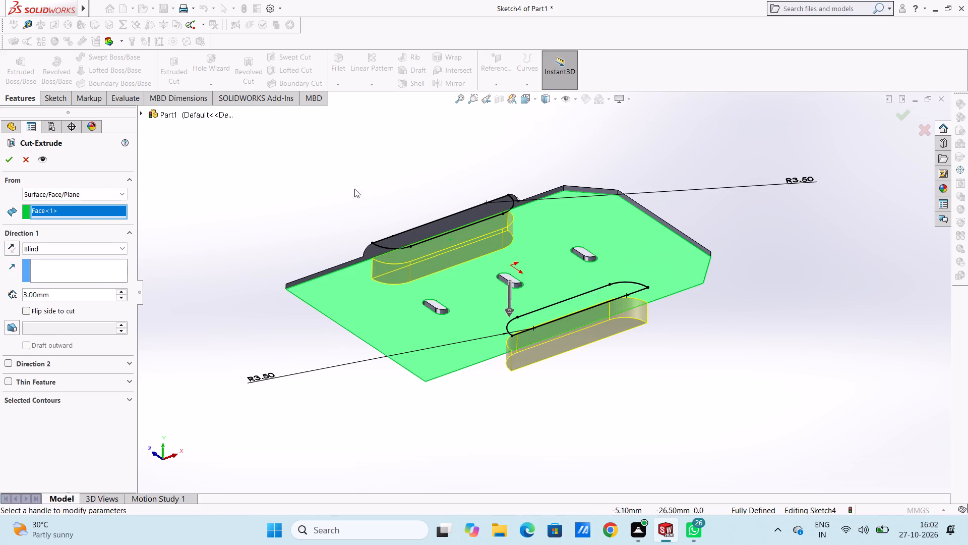
middle_click_drag(356, 169, 358, 328)
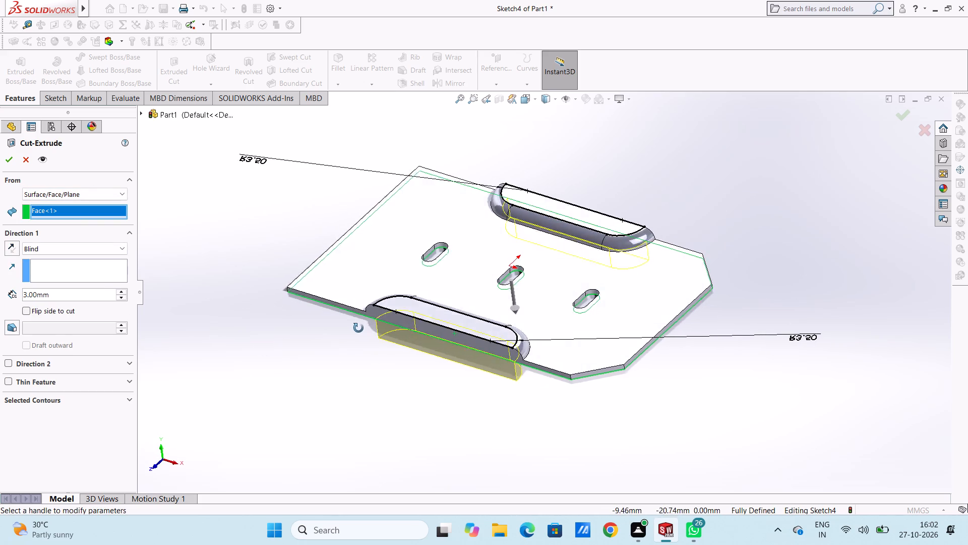
middle_click_drag(358, 328, 349, 232)
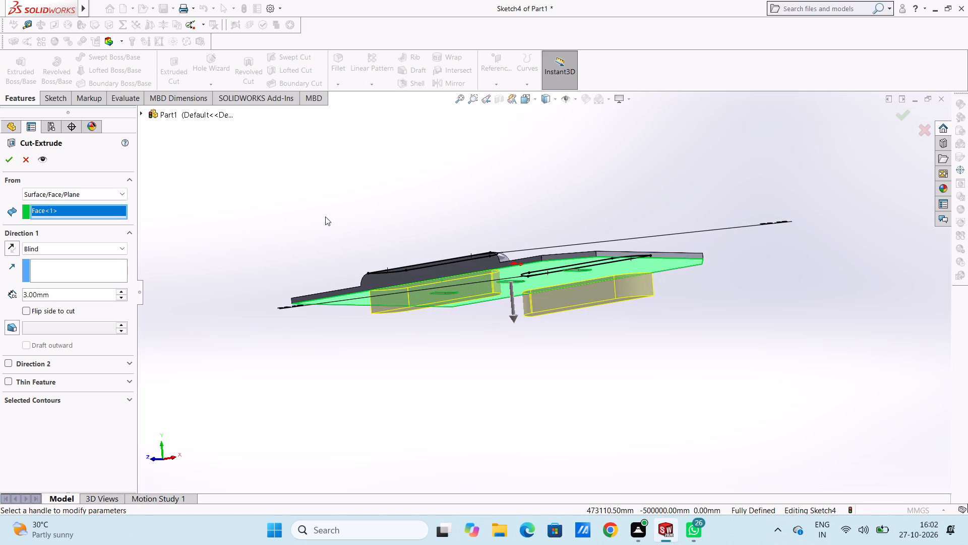
left_click(11, 248)
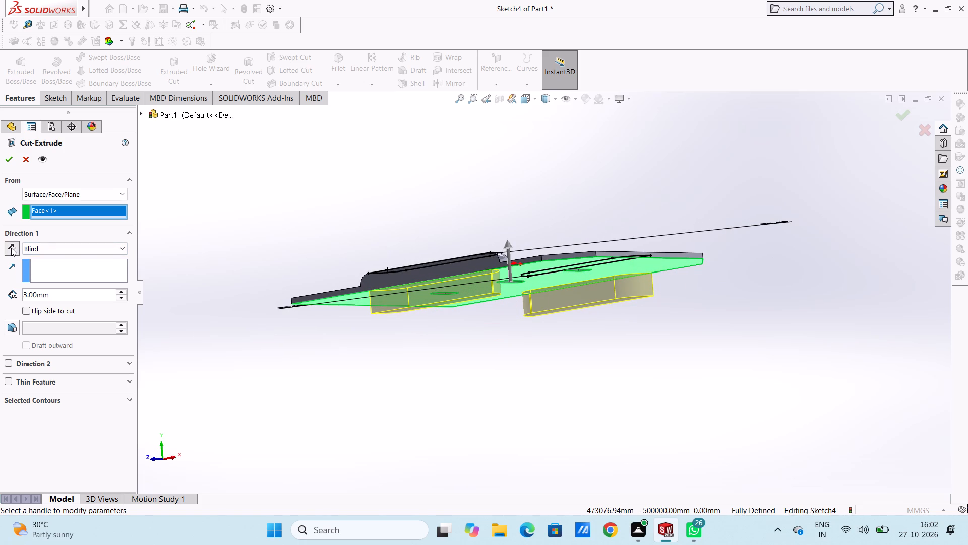
double_click(81, 294)
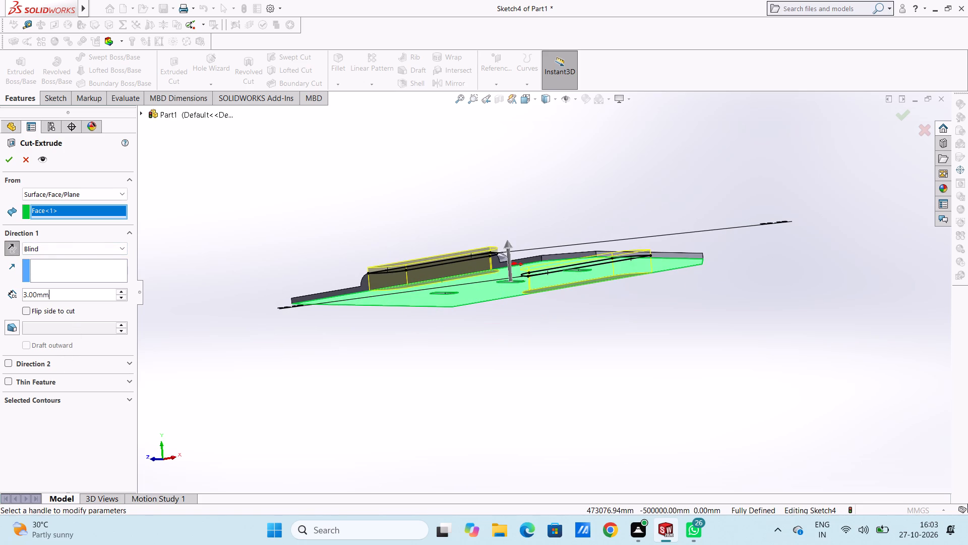
type("1.5")
key("Return")
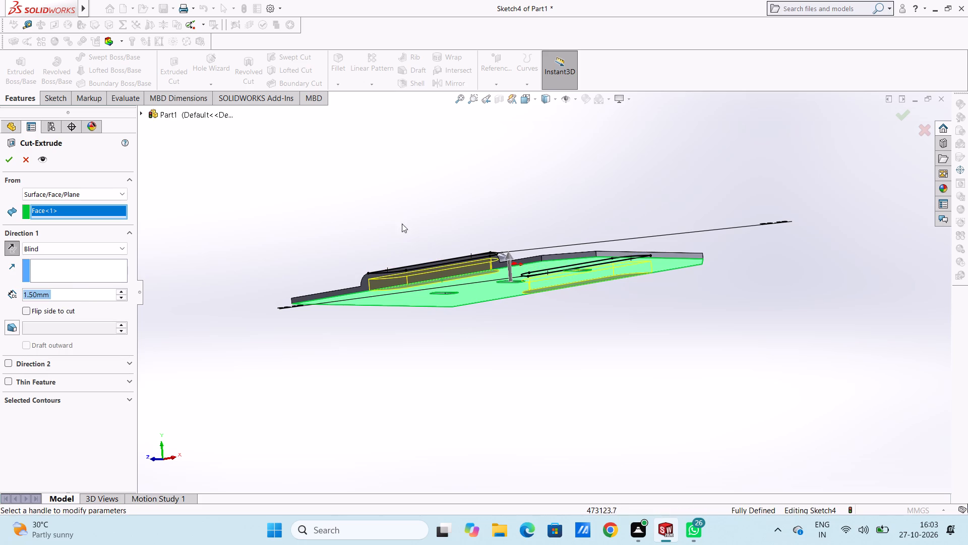
middle_click_drag(404, 219, 423, 267)
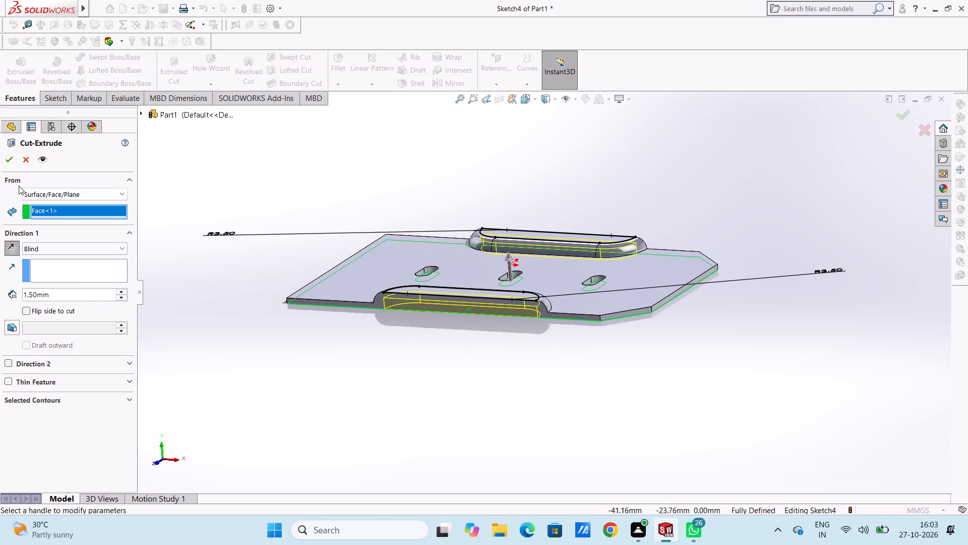
left_click(6, 157)
left_click(231, 373)
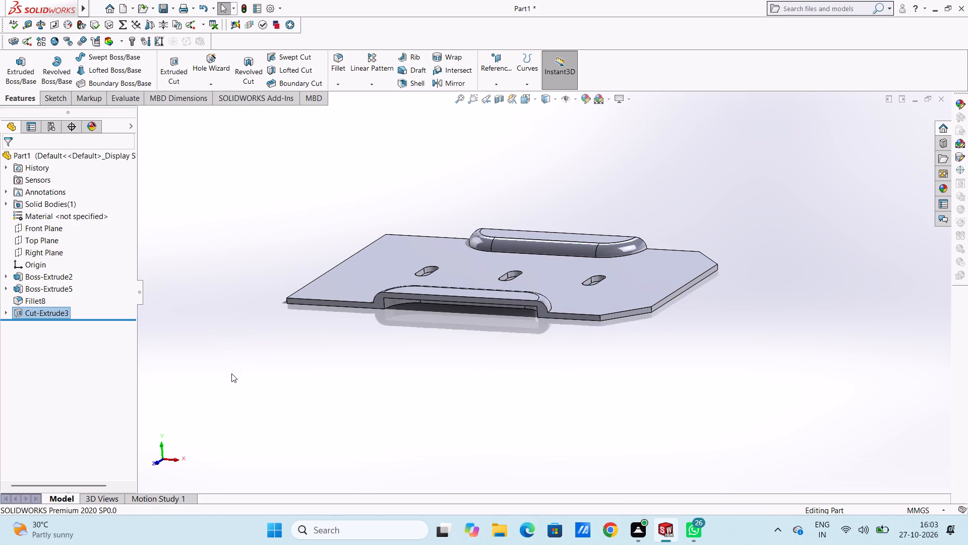
Inspect the pockets cut beneath both bosses from below and from the plate's front edge.
middle_click_drag(235, 420, 231, 325)
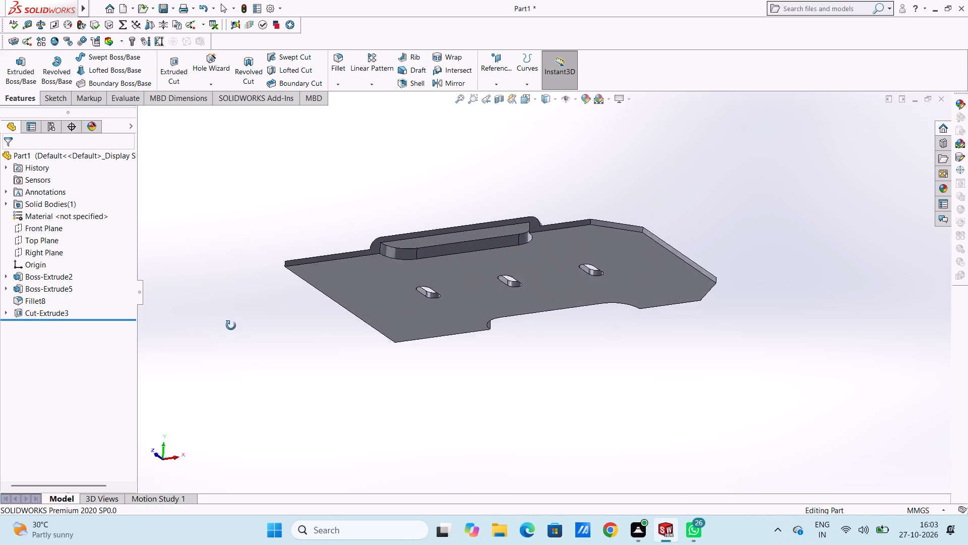
middle_click_drag(231, 325, 237, 372)
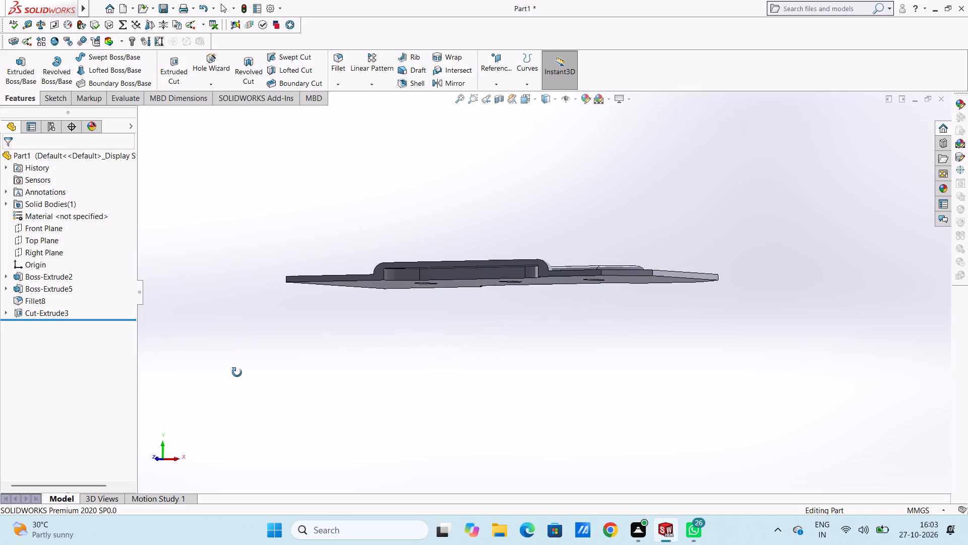
middle_click_drag(237, 372, 237, 371)
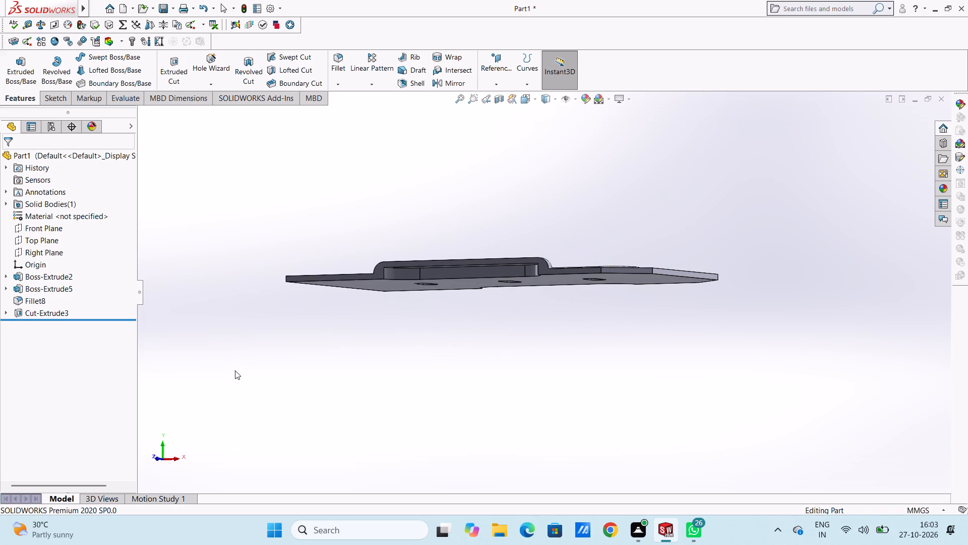
middle_click_drag(350, 376, 291, 228)
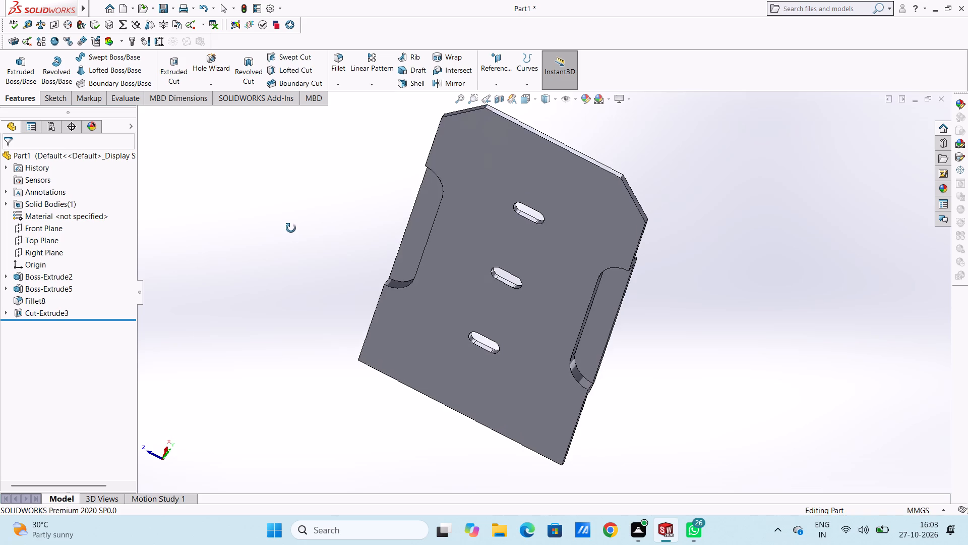
middle_click_drag(291, 228, 386, 403)
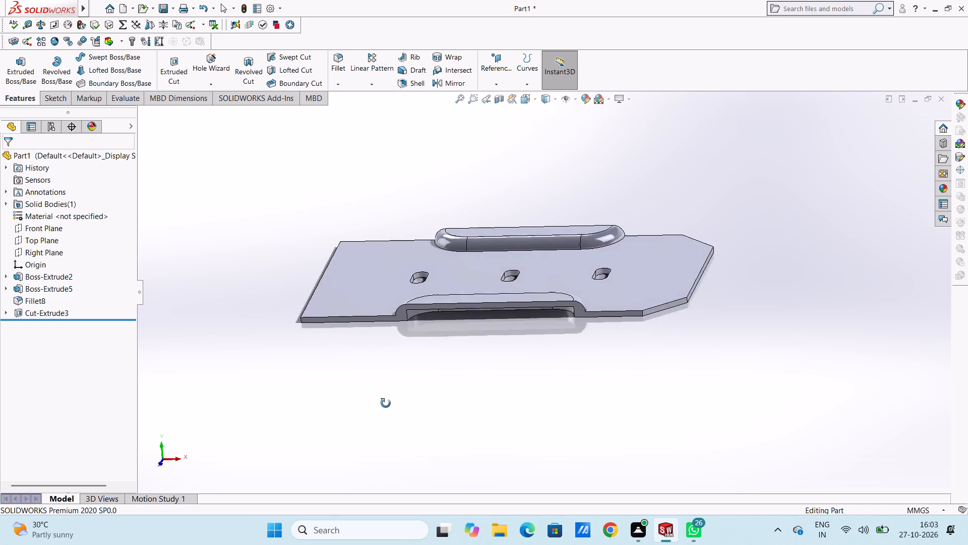
middle_click_drag(386, 403, 399, 366)
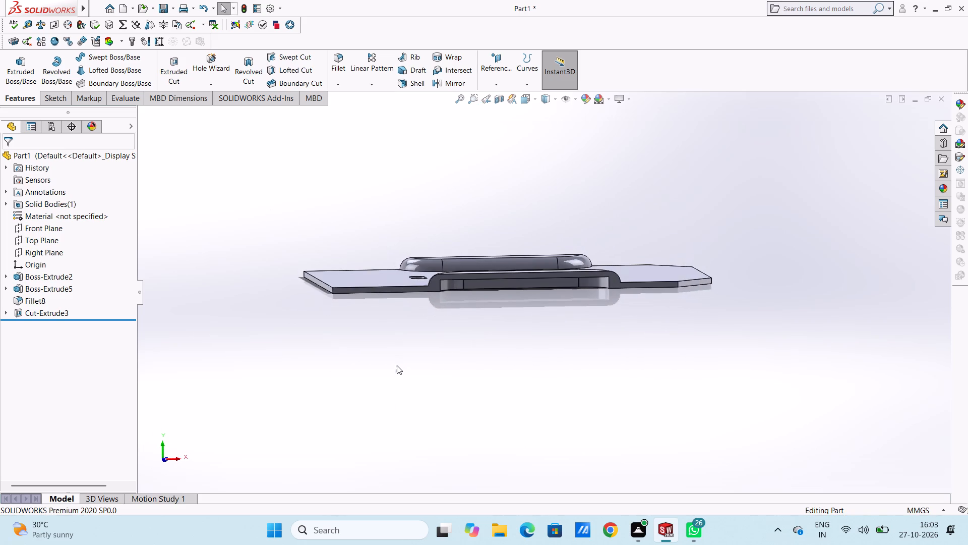
middle_click(396, 365)
middle_click(396, 365)
middle_click_drag(396, 365, 391, 370)
middle_click(391, 371)
Fillet the outer base edges of both bosses, where they meet the plate's top face, with a 0.25 mm radius.
scroll(810, 292, "down", 3)
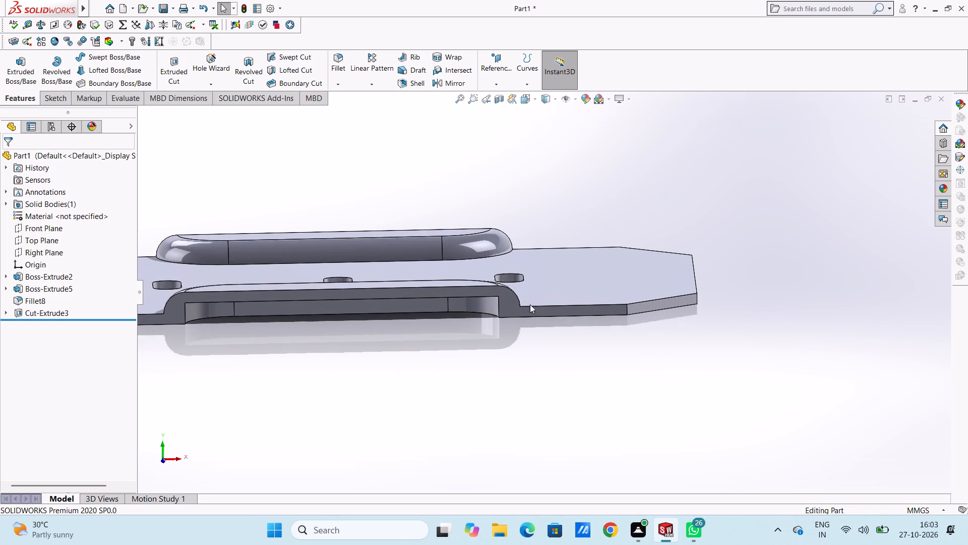
middle_click_drag(528, 304, 495, 333)
scroll(395, 340, "down", 5)
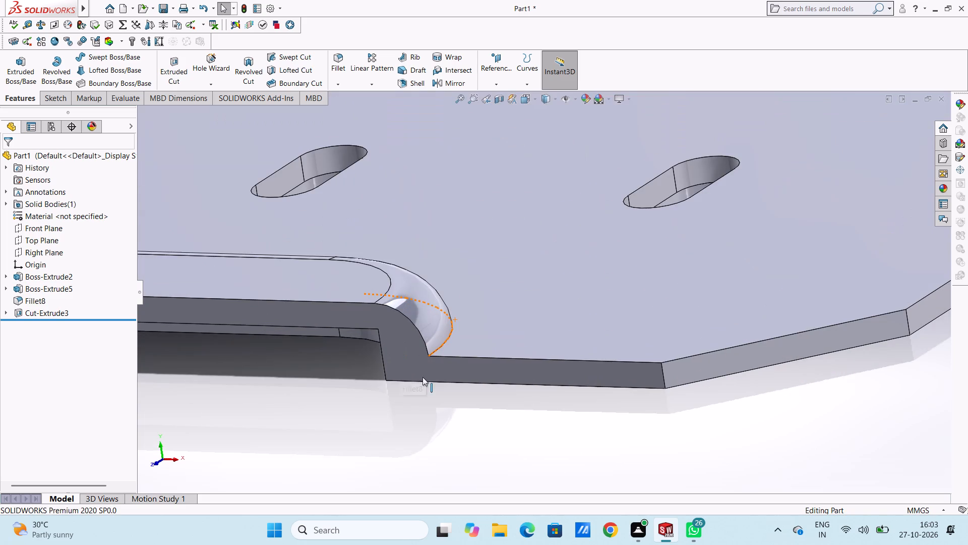
scroll(448, 350, "down", 4)
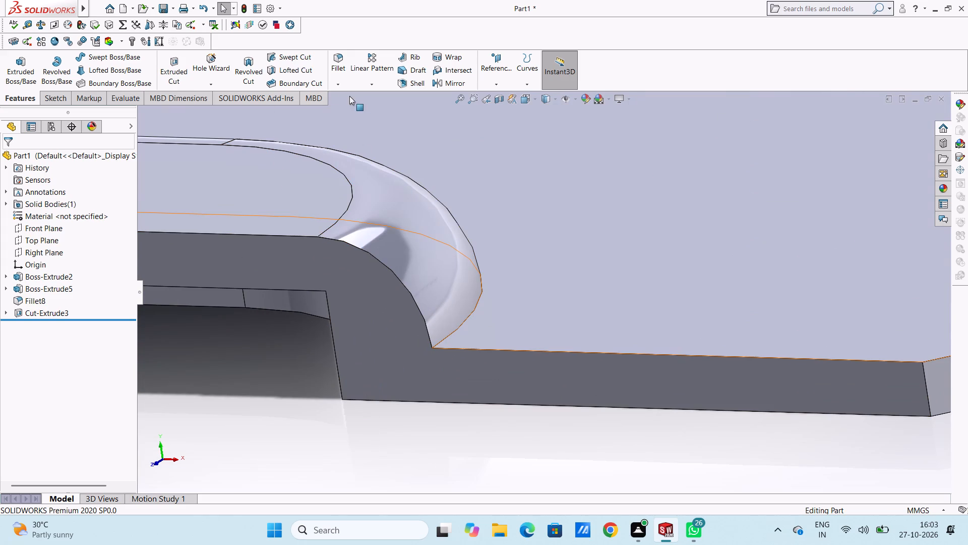
left_click(339, 58)
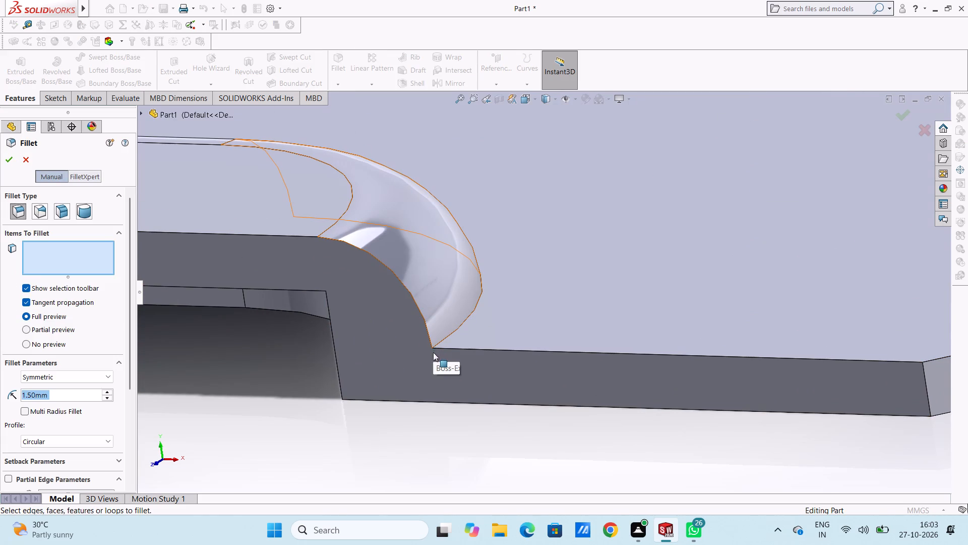
left_click(437, 346)
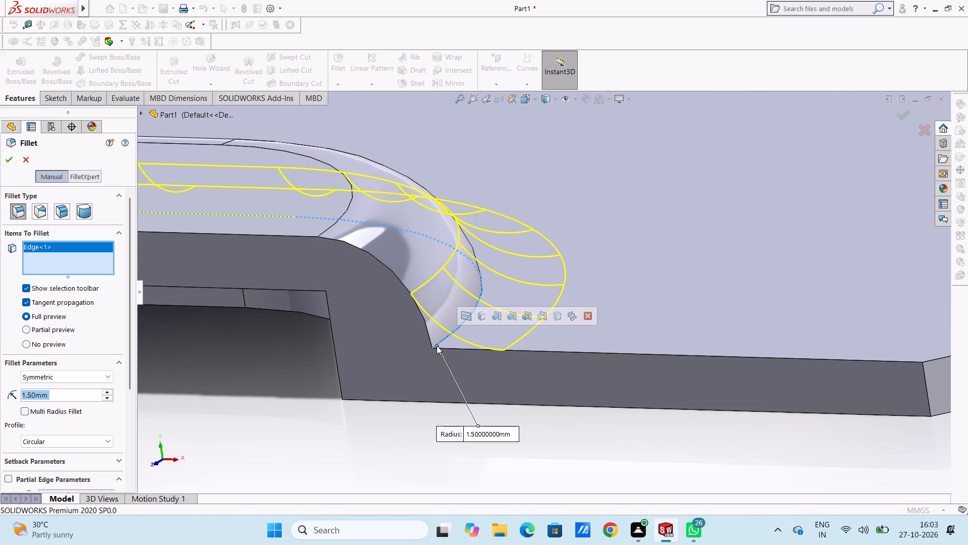
type("0.5")
key("Return")
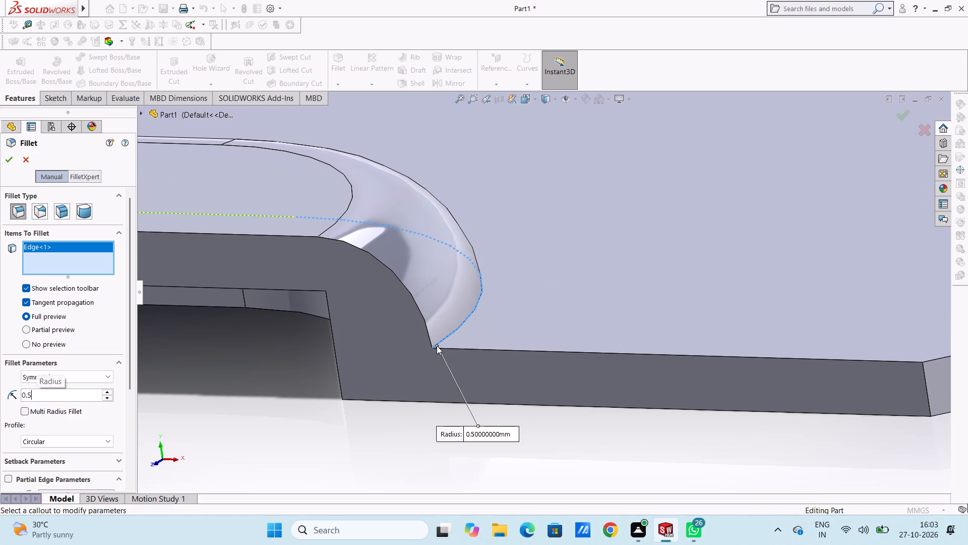
type("0.25")
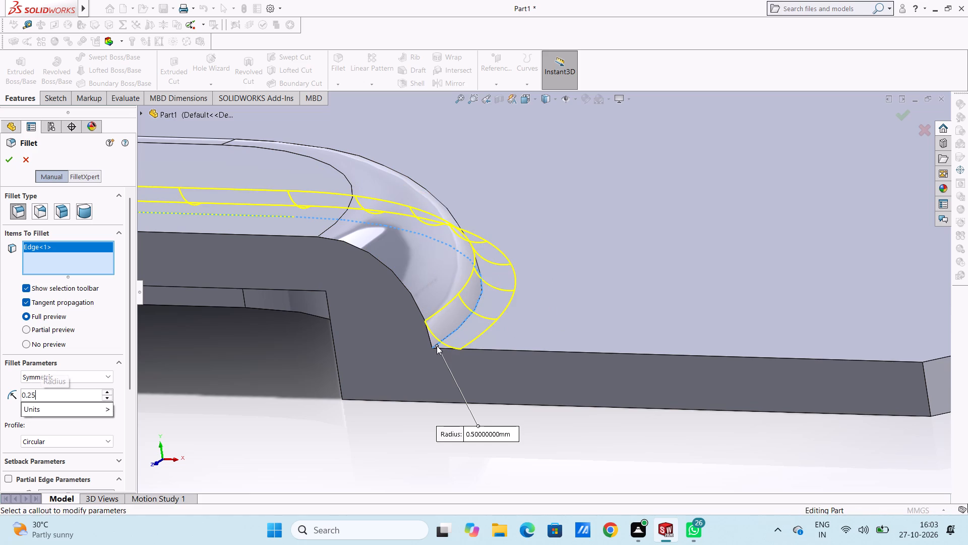
key("Return")
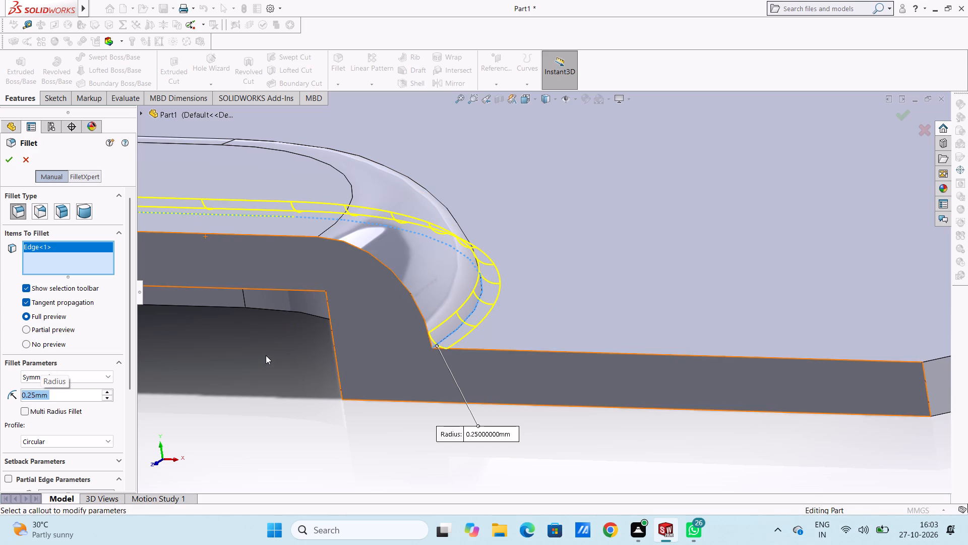
scroll(261, 359, "up", 9)
scroll(453, 236, "up", 4)
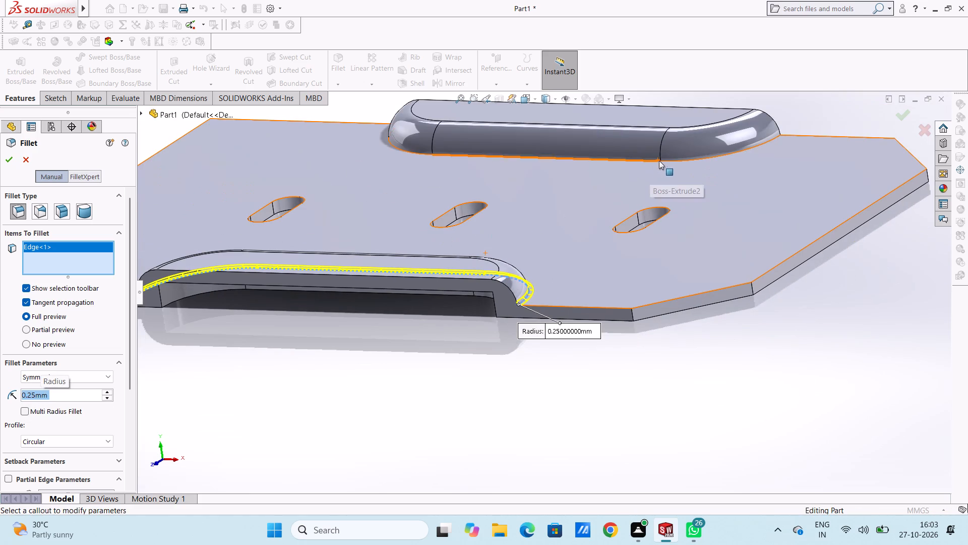
left_click(676, 162)
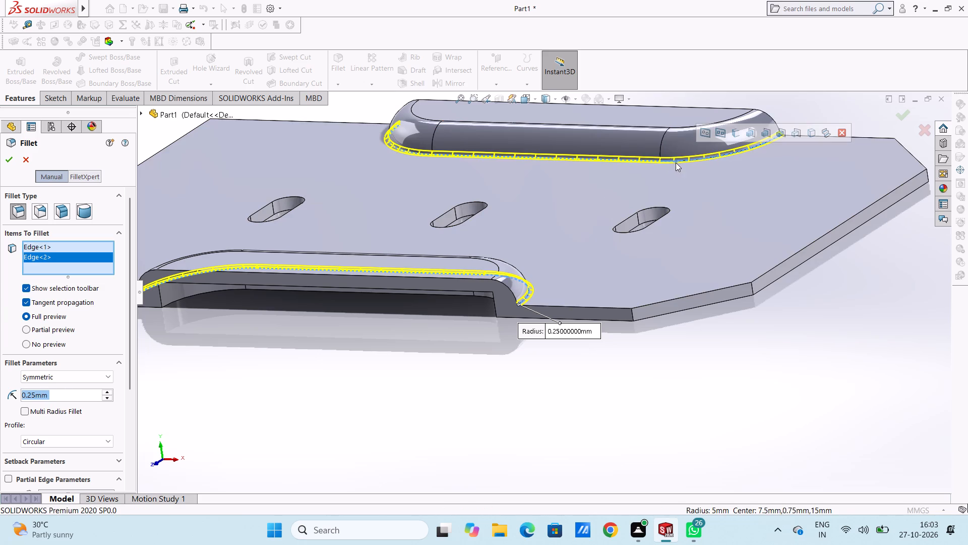
left_click(2, 158)
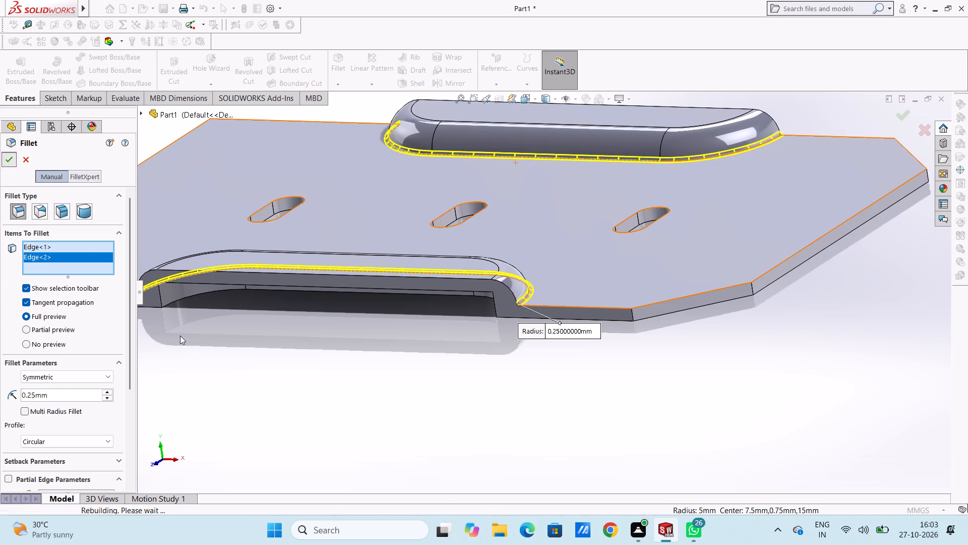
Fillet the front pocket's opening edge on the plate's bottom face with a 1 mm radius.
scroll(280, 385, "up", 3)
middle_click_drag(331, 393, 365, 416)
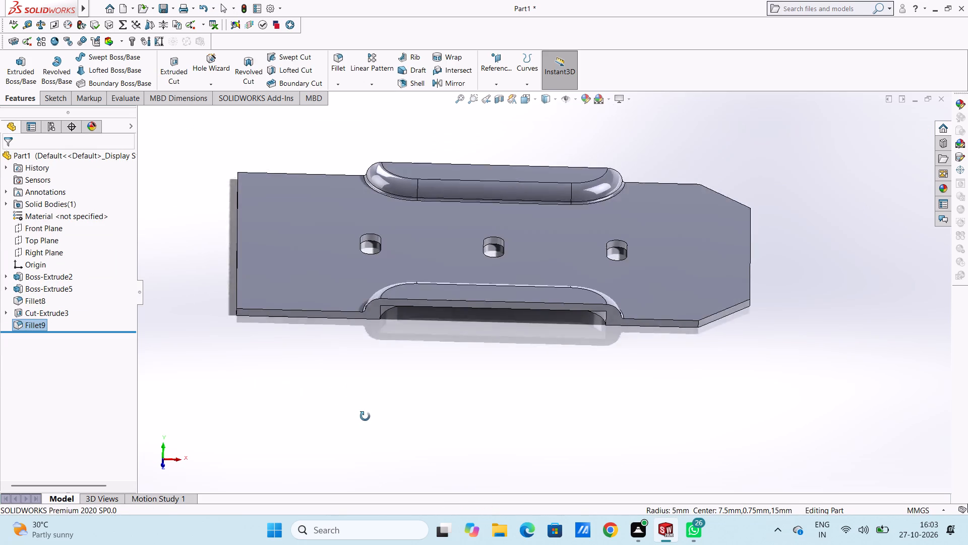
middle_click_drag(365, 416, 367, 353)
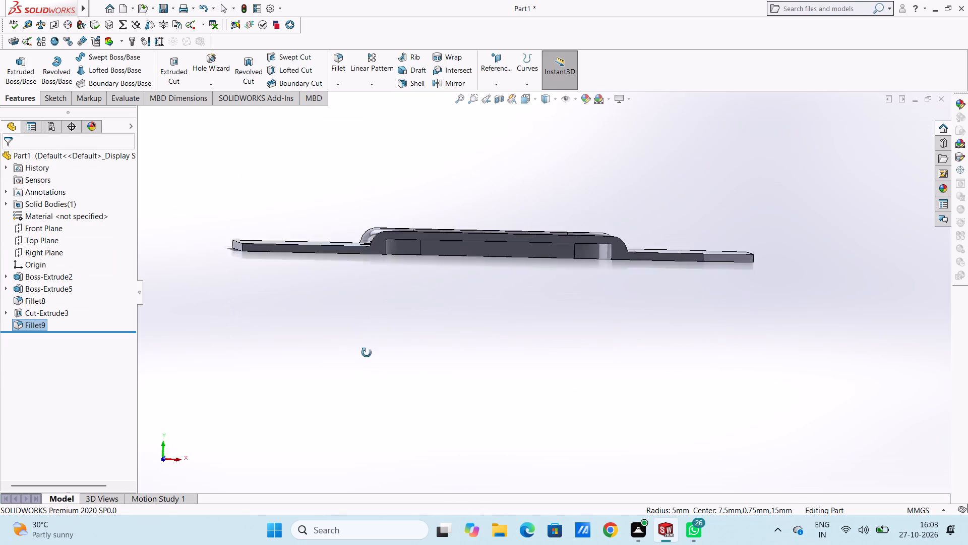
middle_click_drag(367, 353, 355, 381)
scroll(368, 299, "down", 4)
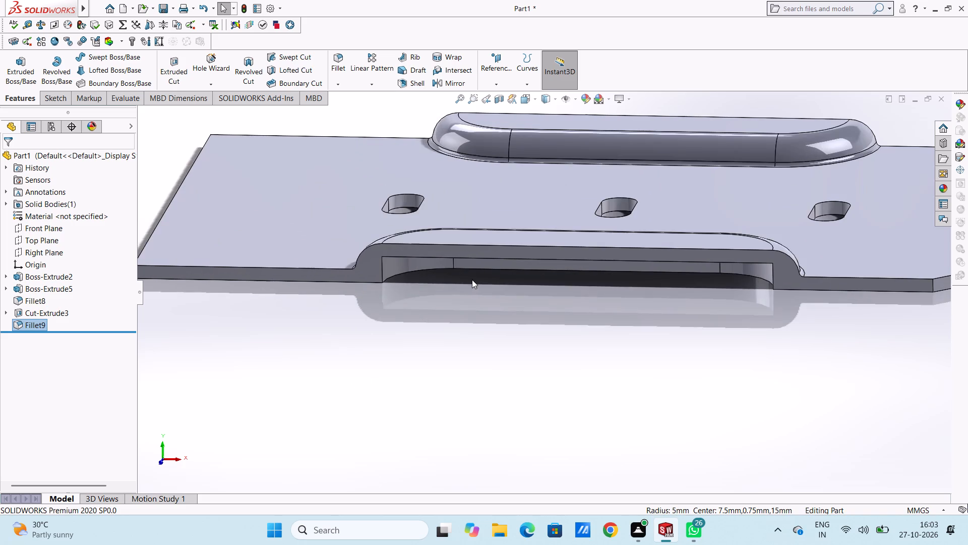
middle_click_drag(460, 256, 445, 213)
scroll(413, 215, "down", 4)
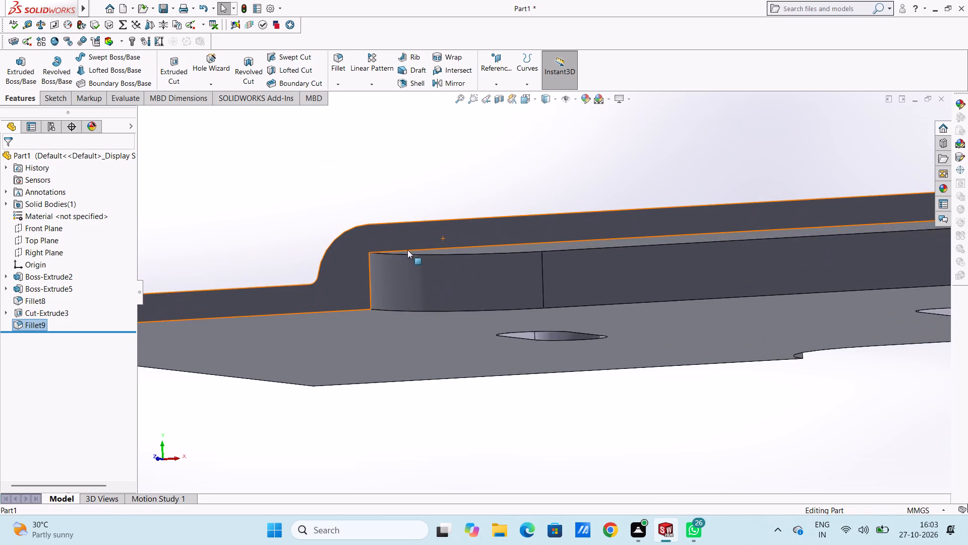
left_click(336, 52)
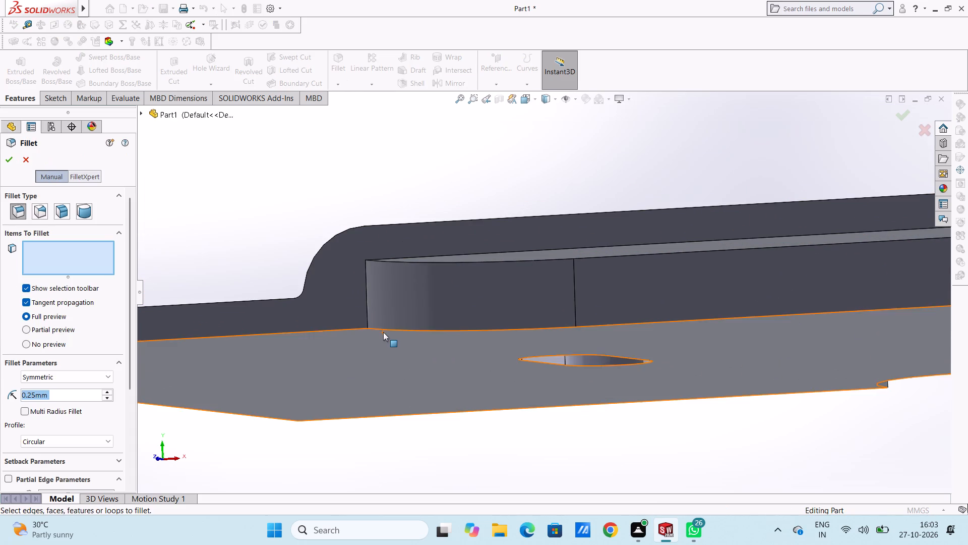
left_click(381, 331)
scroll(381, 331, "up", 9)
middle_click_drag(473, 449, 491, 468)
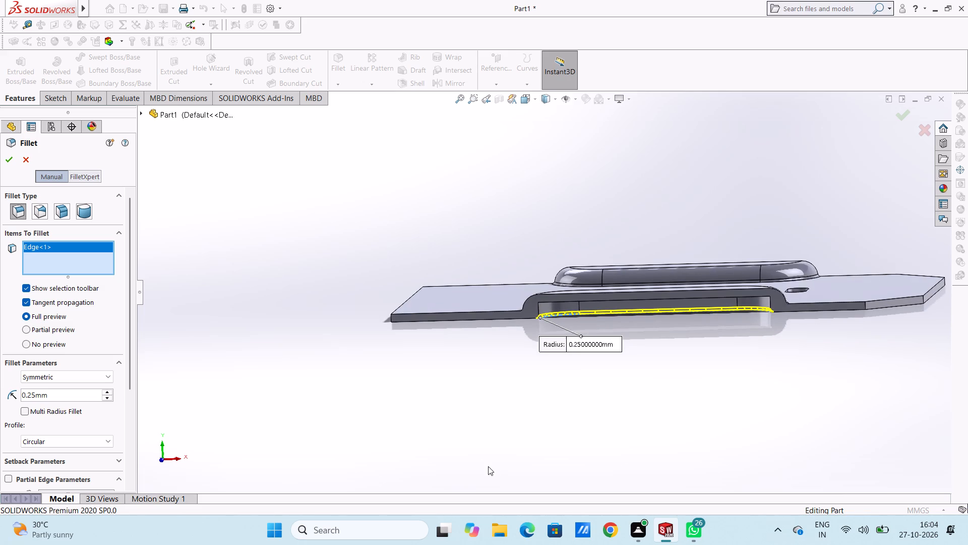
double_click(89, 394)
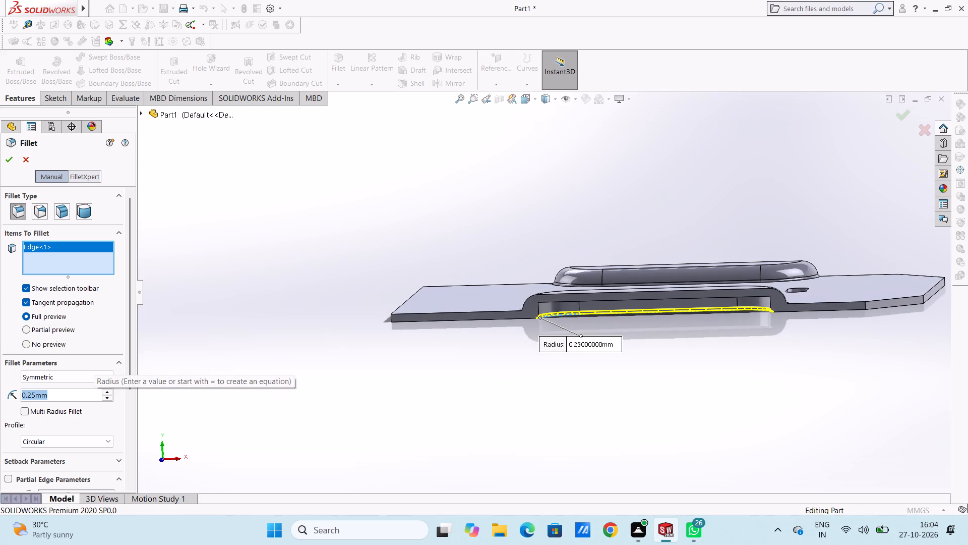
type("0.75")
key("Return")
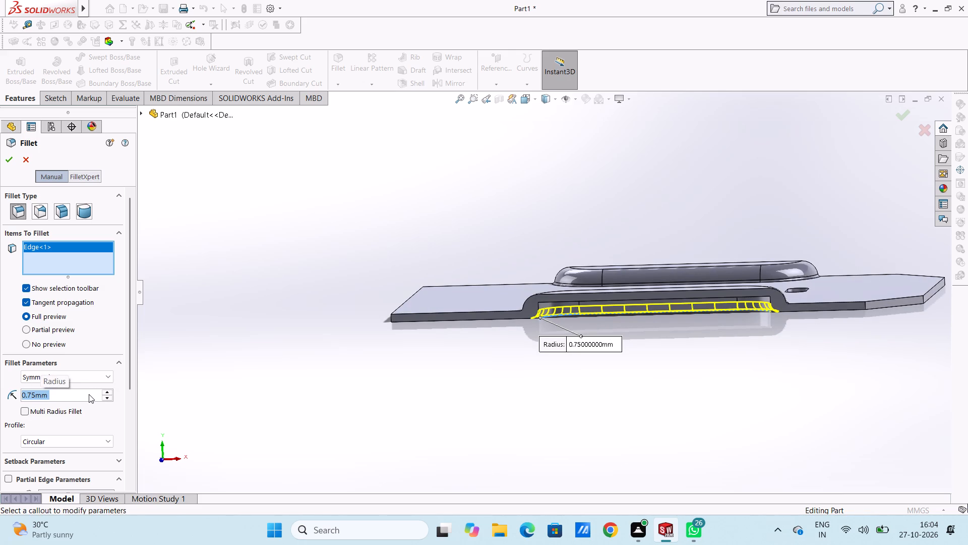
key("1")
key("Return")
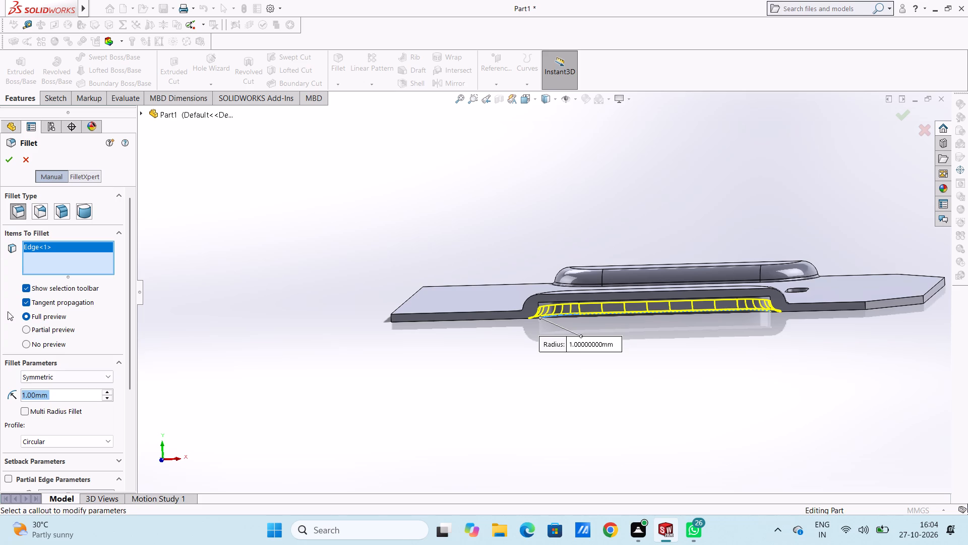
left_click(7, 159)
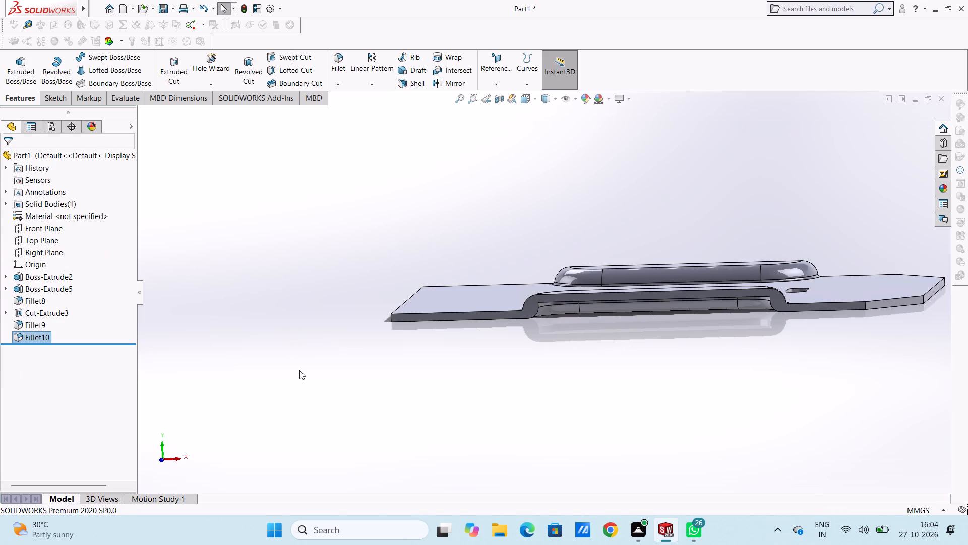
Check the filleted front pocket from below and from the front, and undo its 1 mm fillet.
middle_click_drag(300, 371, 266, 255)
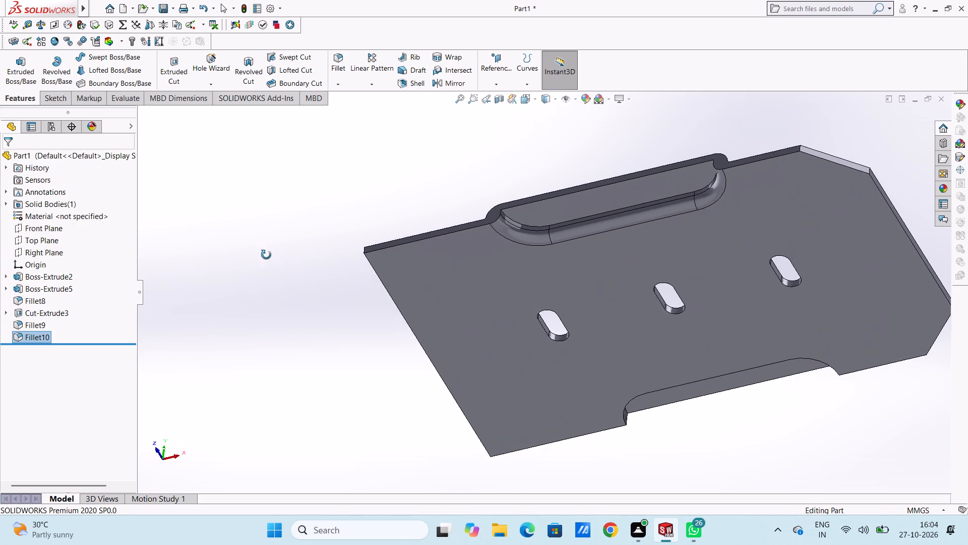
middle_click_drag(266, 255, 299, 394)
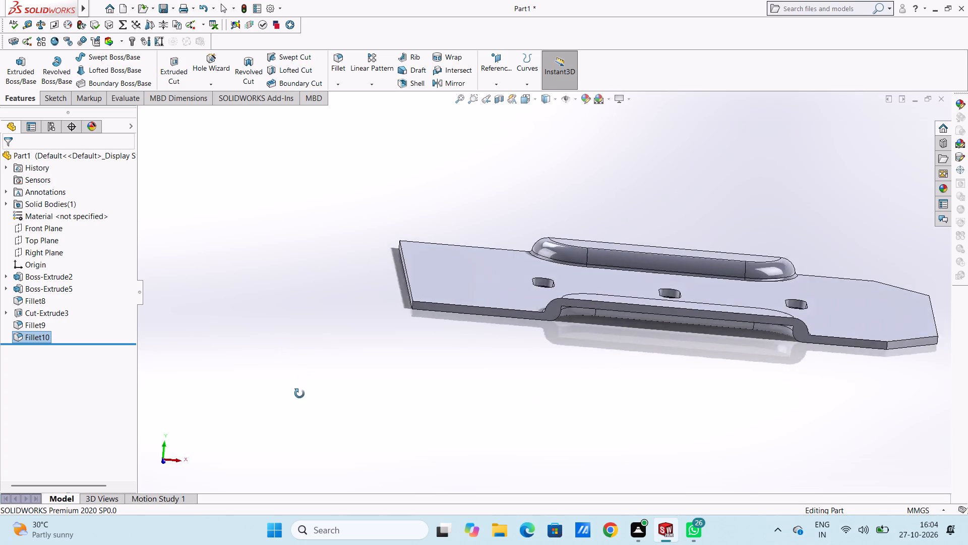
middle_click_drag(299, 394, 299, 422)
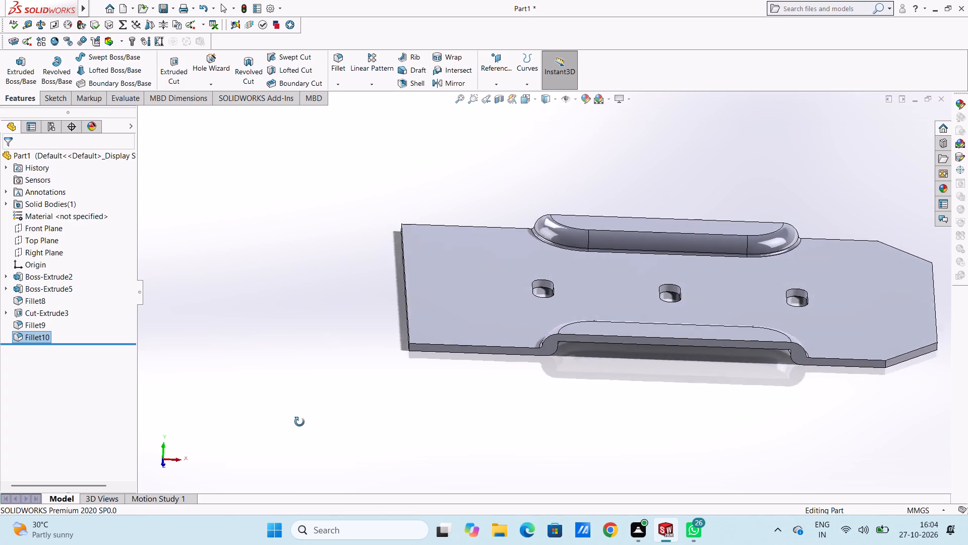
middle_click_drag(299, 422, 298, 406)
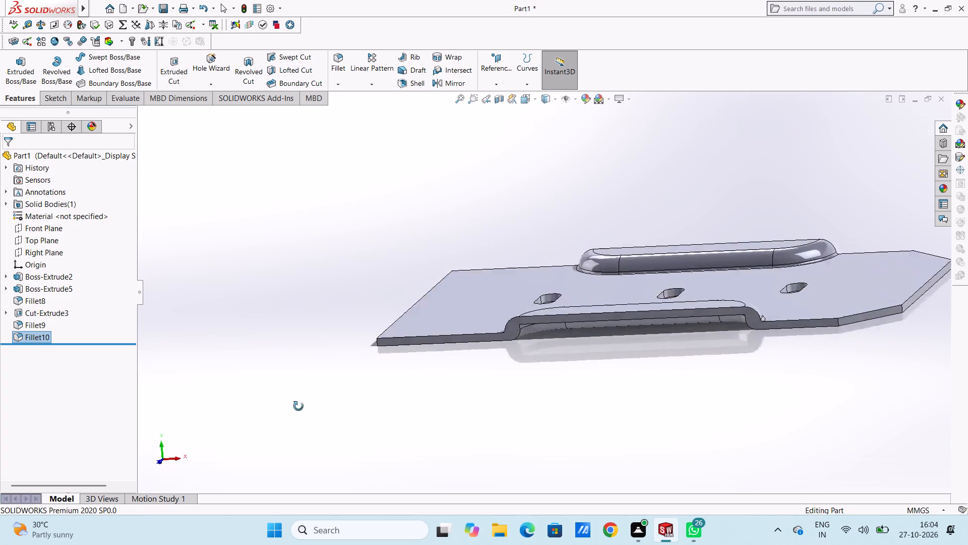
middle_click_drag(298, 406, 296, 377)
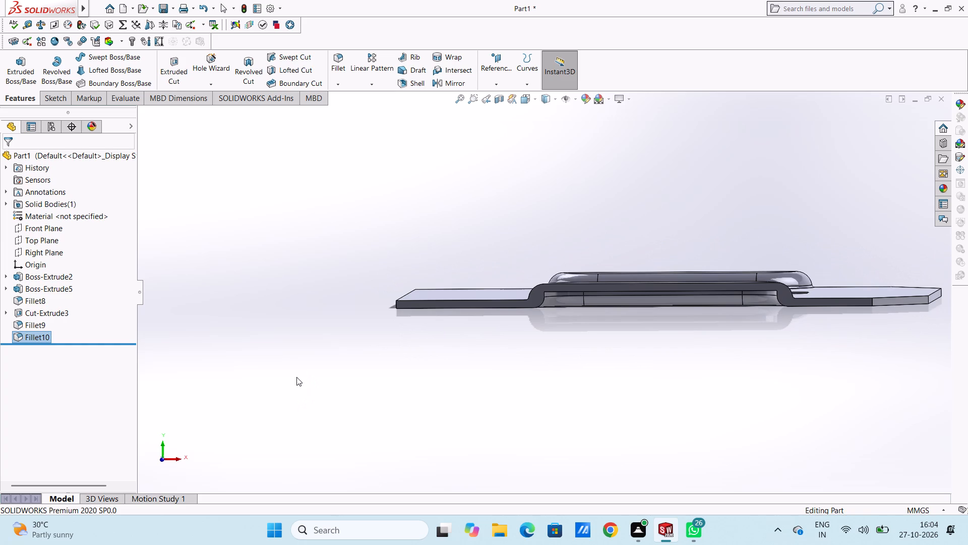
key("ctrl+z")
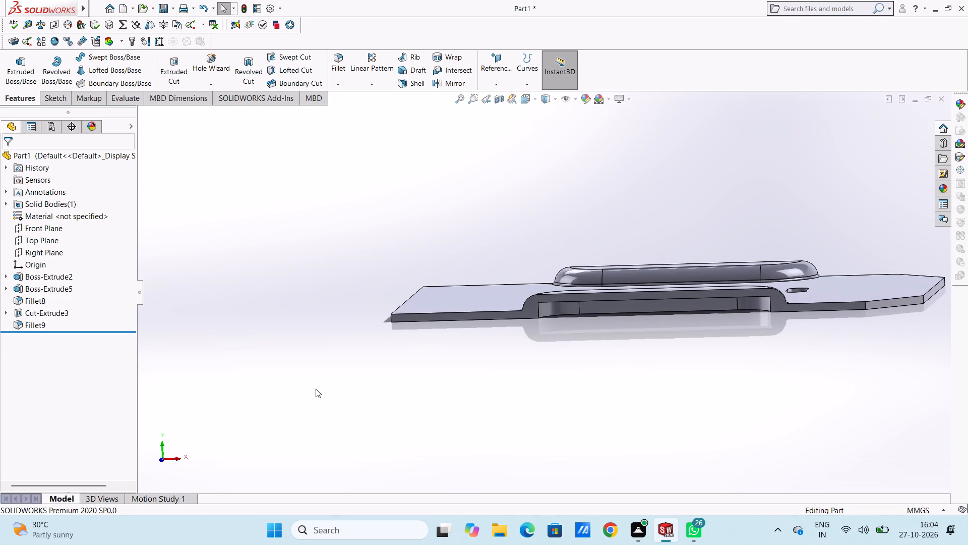
Set up a fillet on the front pocket's opening edge on the plate's bottom face with a 0.75 mm radius.
middle_click_drag(568, 396, 583, 267)
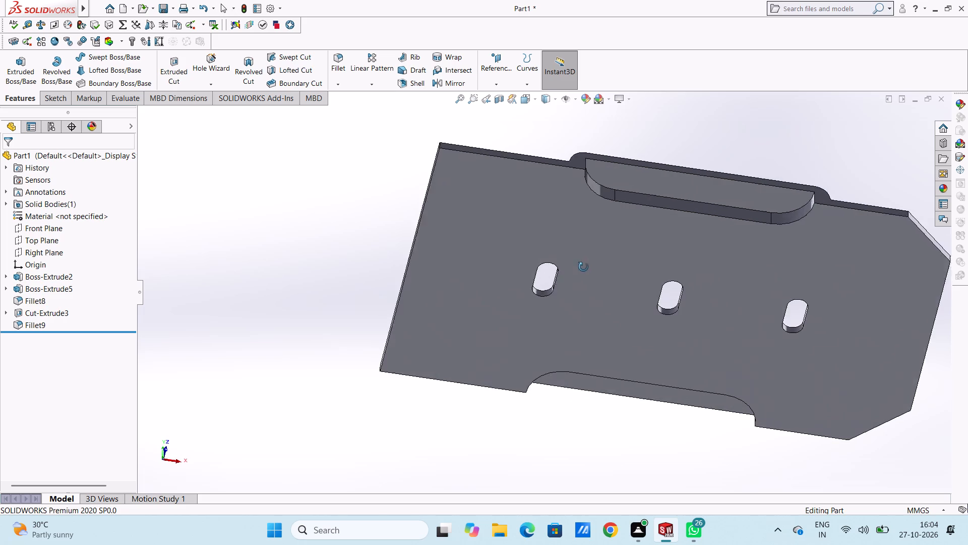
middle_click_drag(583, 267, 584, 291)
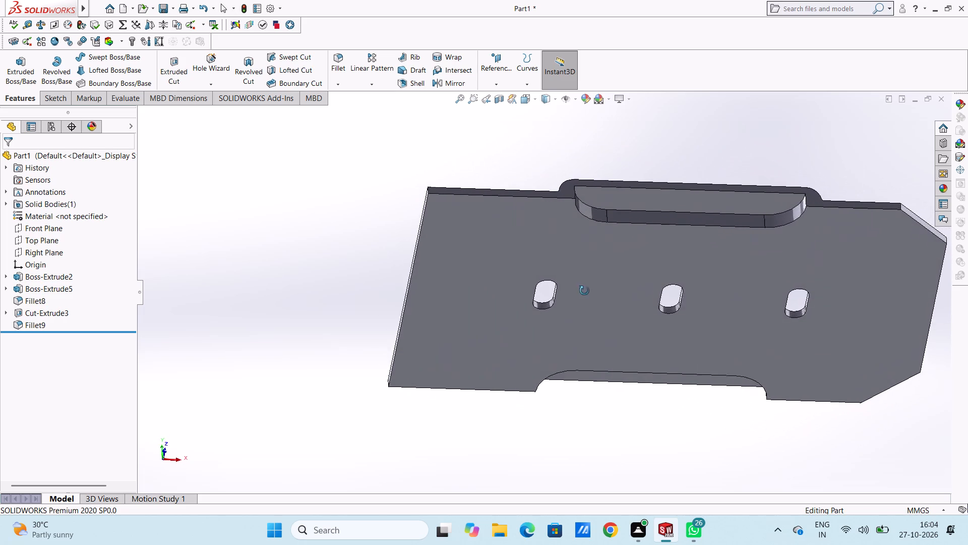
middle_click_drag(584, 291, 577, 342)
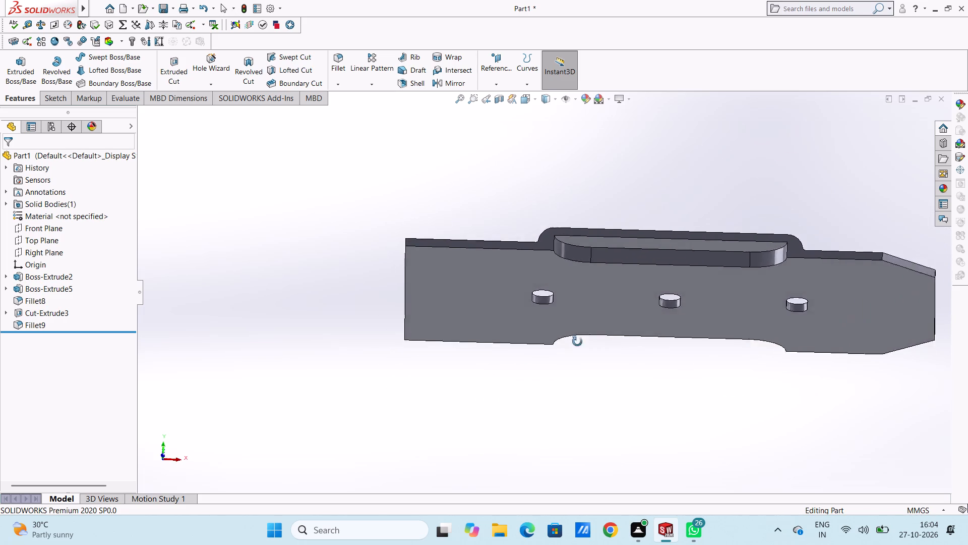
middle_click_drag(577, 342, 536, 365)
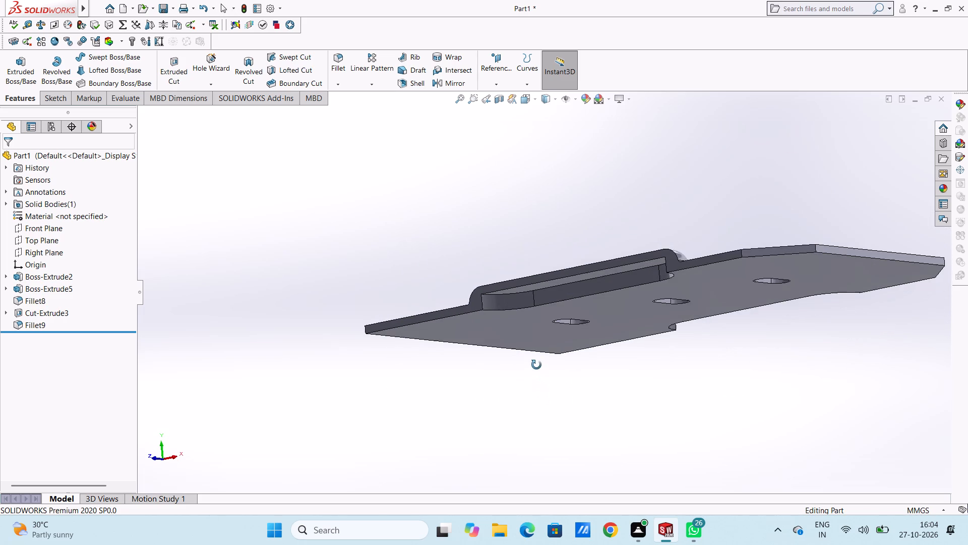
middle_click_drag(536, 365, 536, 381)
scroll(506, 286, "down", 5)
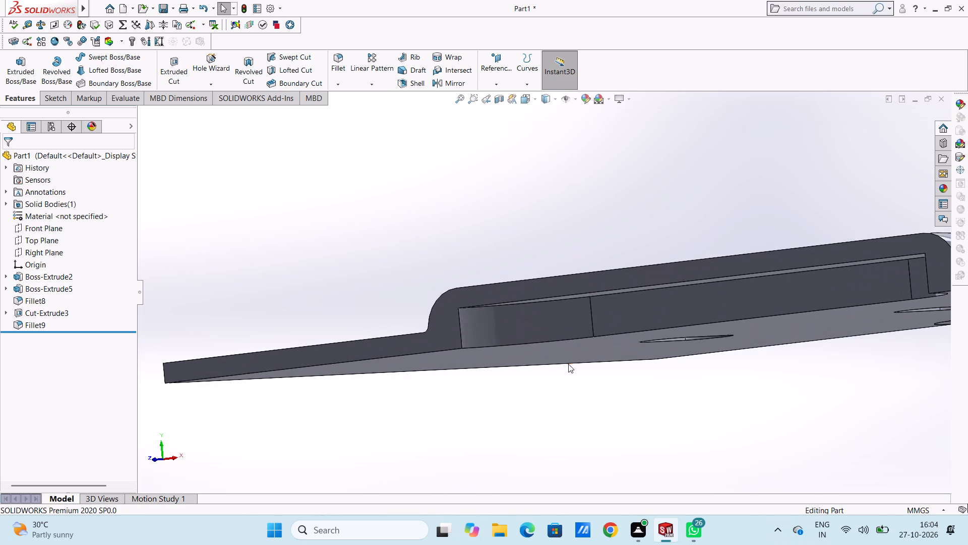
scroll(569, 363, "down", 2)
left_click(338, 61)
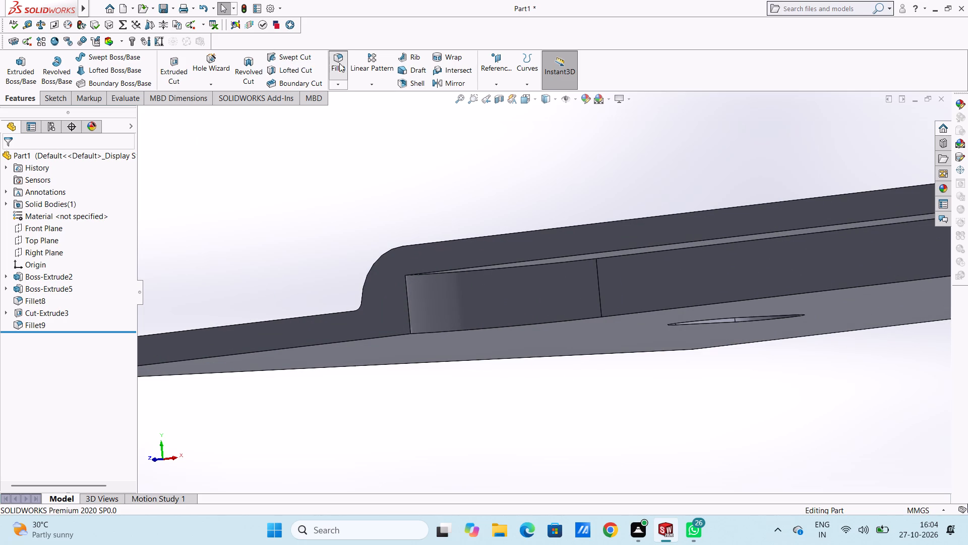
left_click(586, 319)
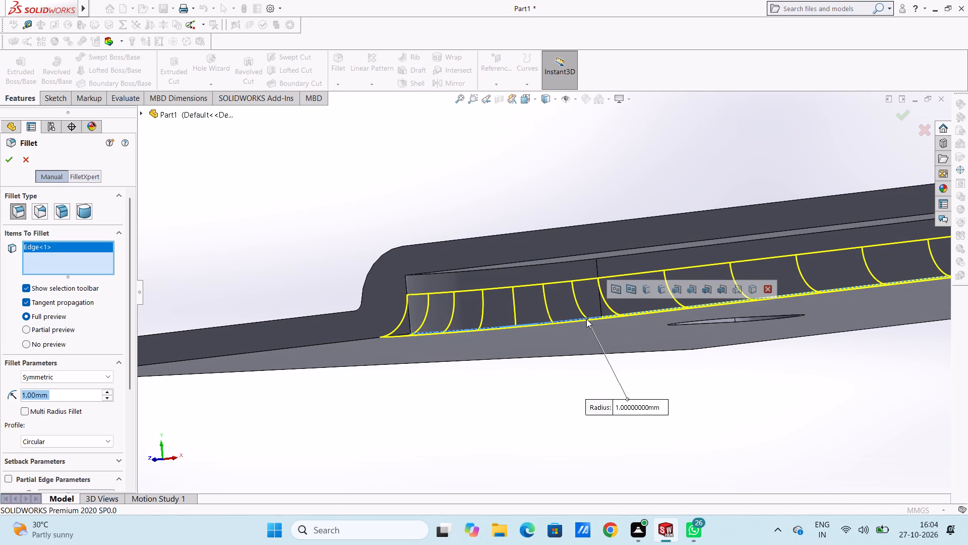
type("0.75")
key("Return")
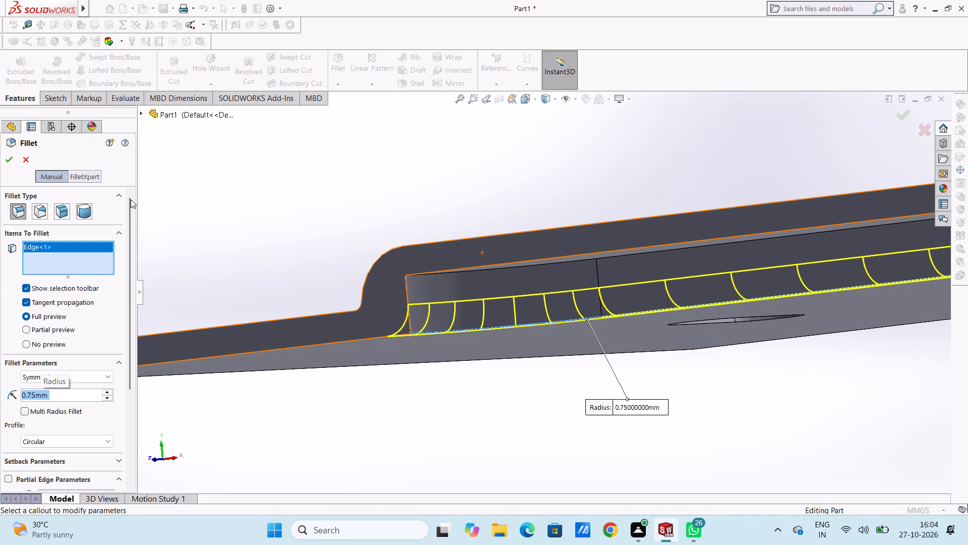
Add the rear pocket's opening edge on the bottom face to the 0.75 mm fillet and apply it.
scroll(568, 217, "up", 7)
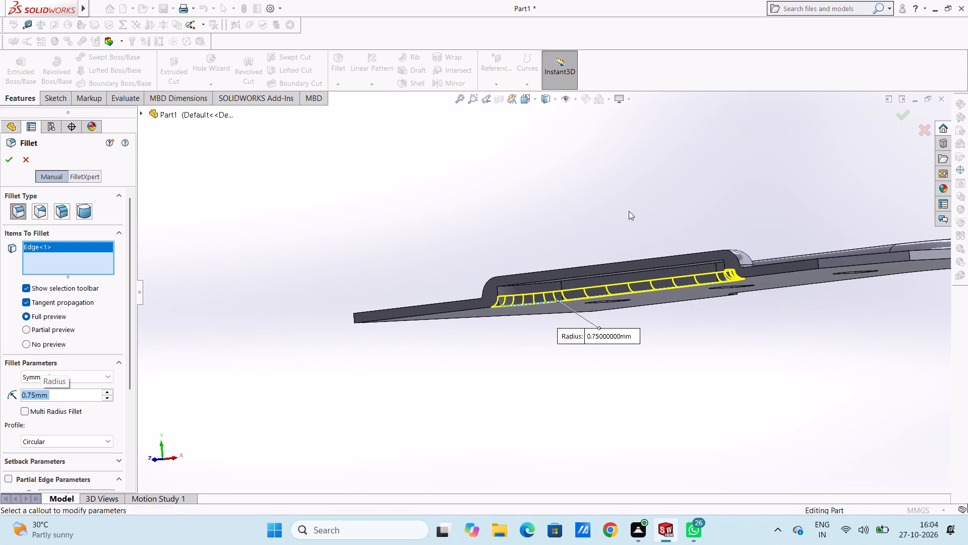
middle_click_drag(695, 199, 657, 223)
scroll(657, 221, "up", 5)
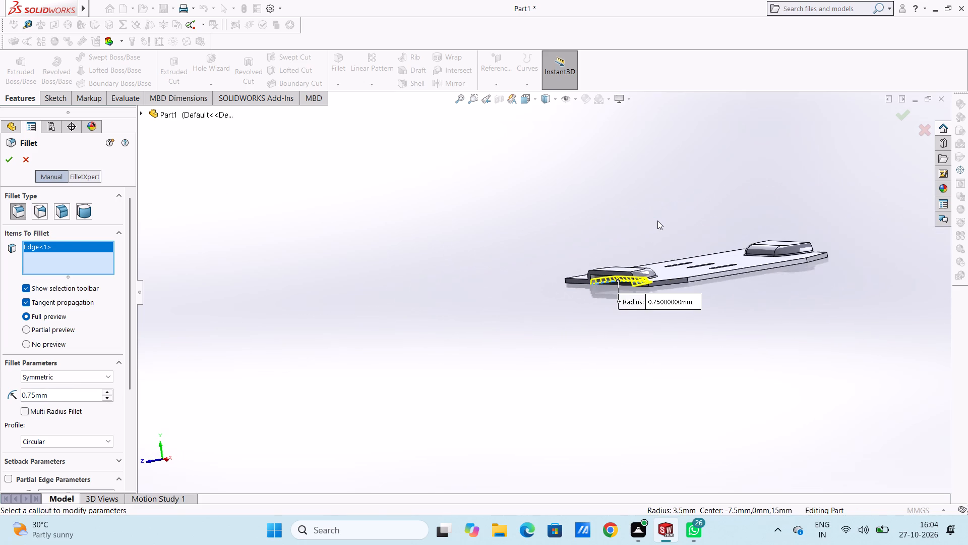
middle_click_drag(816, 244, 678, 325)
scroll(696, 312, "down", 3)
scroll(541, 282, "down", 2)
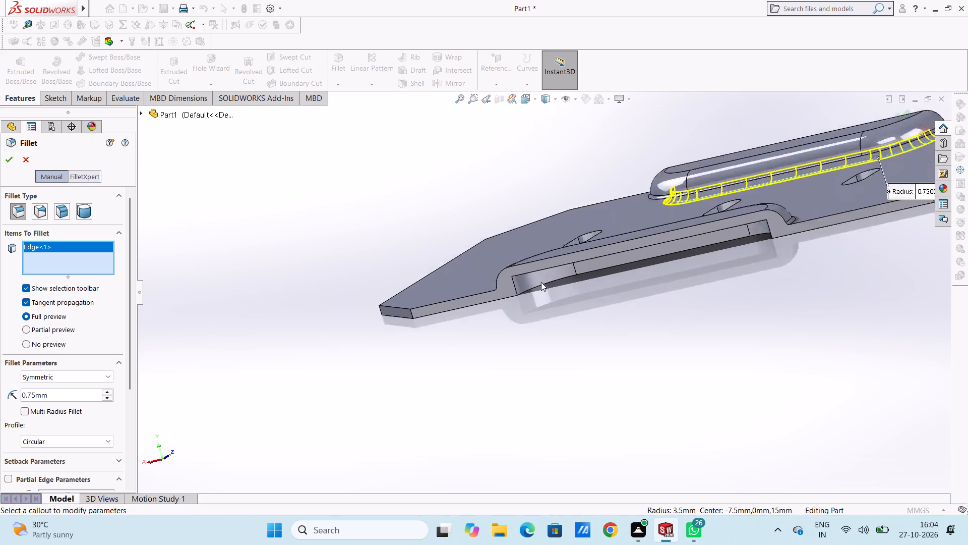
scroll(541, 282, "down", 3)
left_click(503, 307)
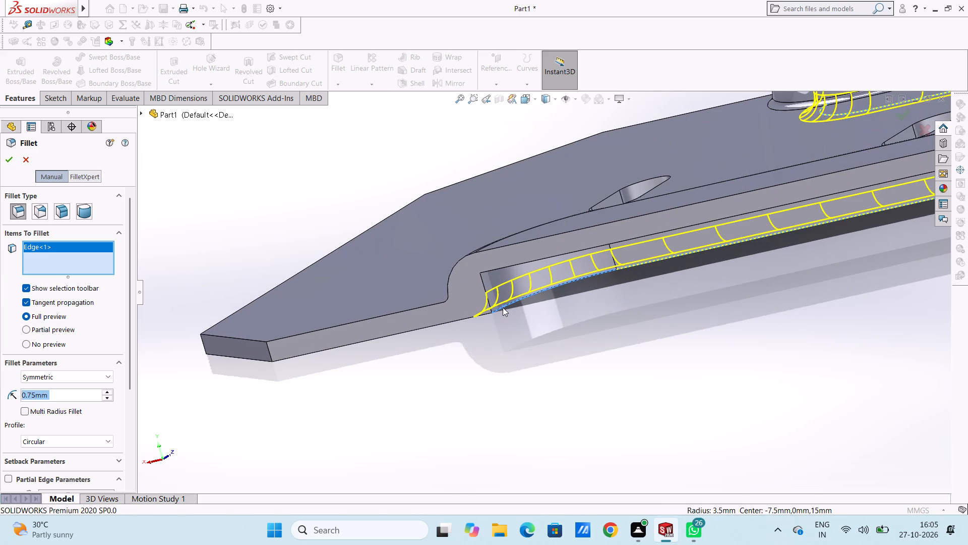
scroll(503, 307, "up", 4)
middle_click_drag(344, 335, 440, 366)
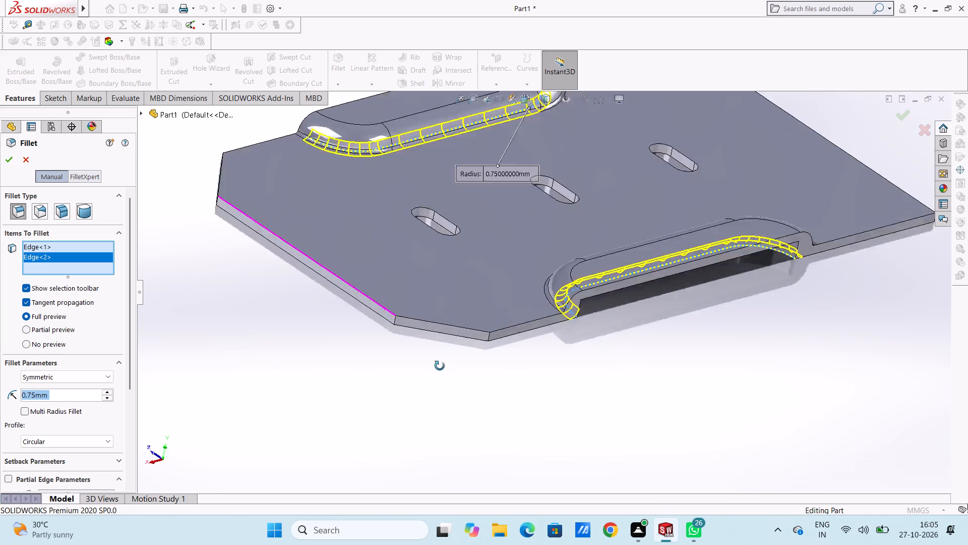
middle_click_drag(440, 366, 356, 336)
scroll(335, 324, "up", 4)
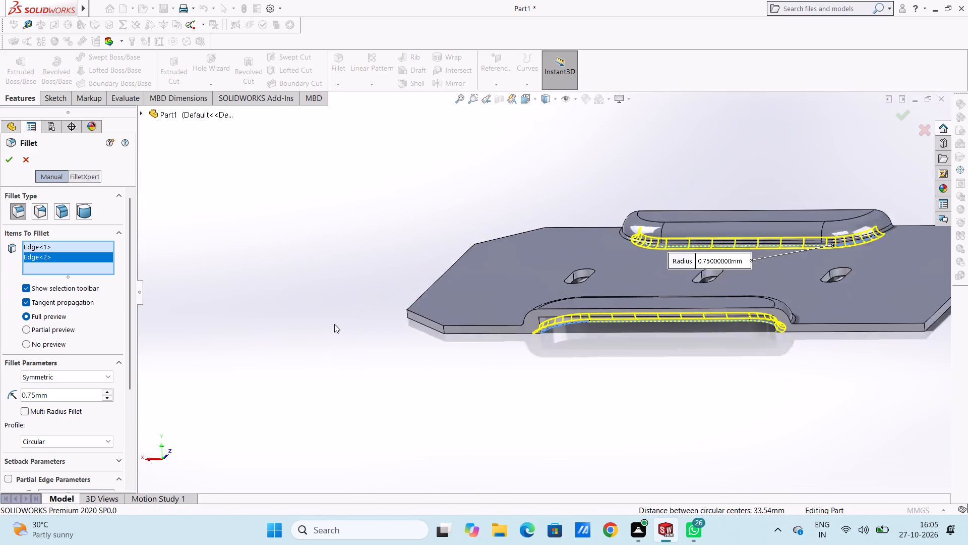
left_click(11, 160)
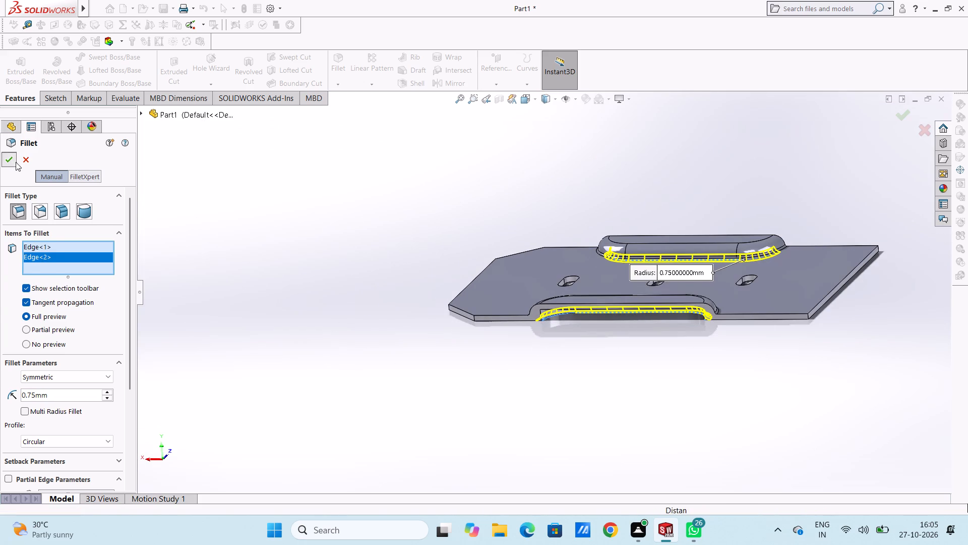
Inspect the filleted opening edges of both pockets from below, from the side and along the plate's edge.
scroll(329, 274, "up", 1)
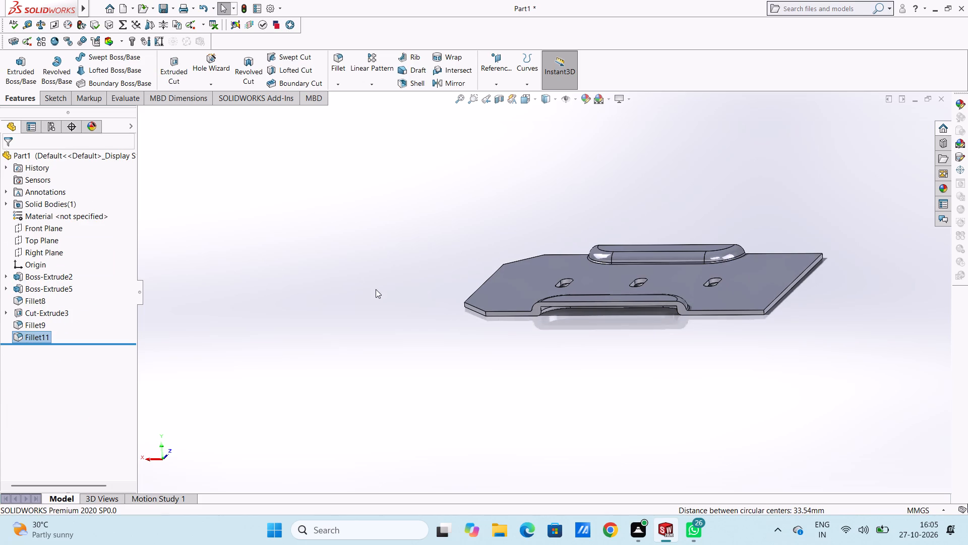
middle_click_drag(376, 289, 240, 343)
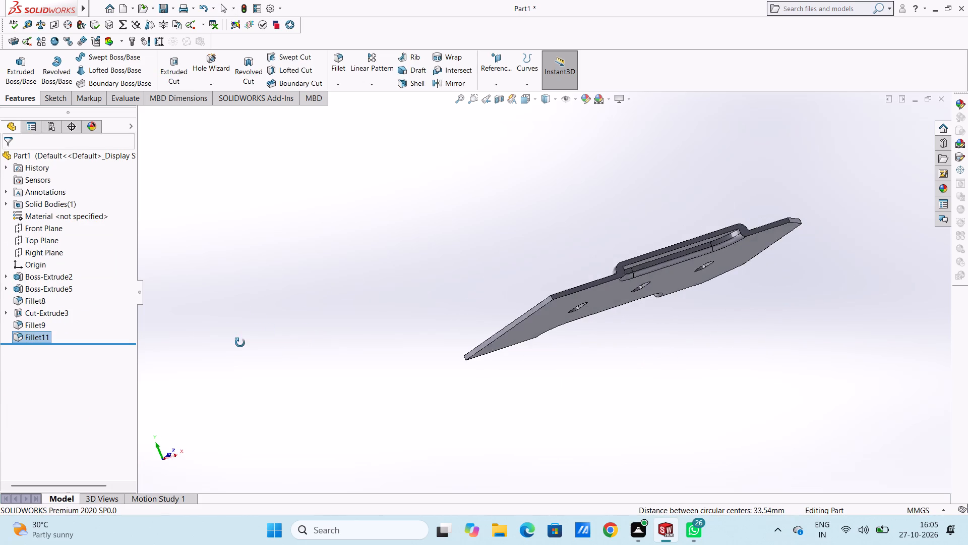
middle_click_drag(240, 343, 209, 318)
middle_click_drag(203, 314, 274, 319)
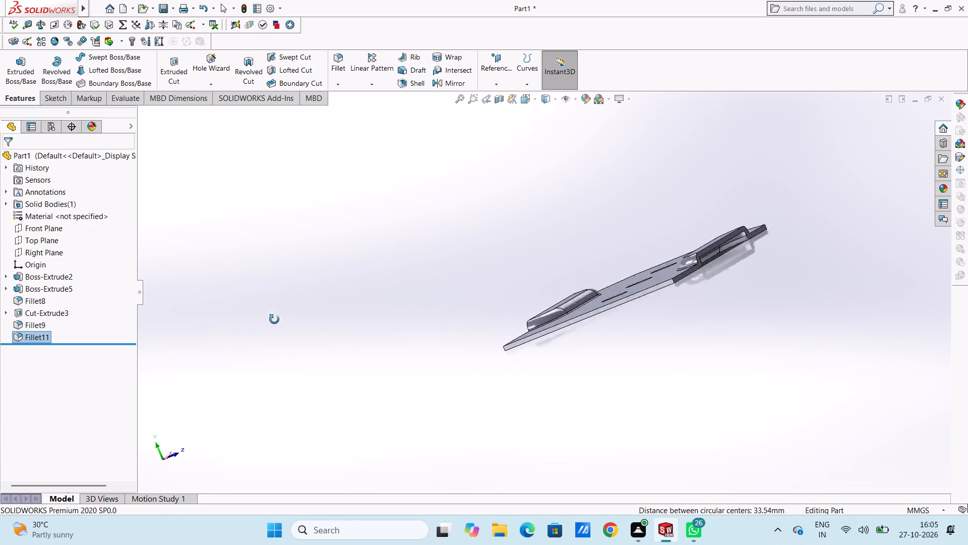
middle_click_drag(274, 319, 391, 209)
middle_click_drag(449, 370, 391, 288)
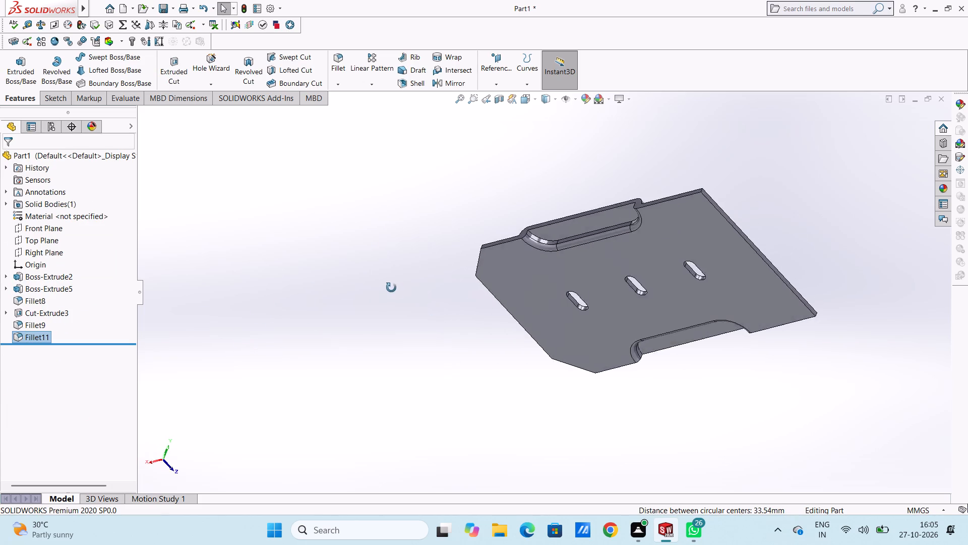
middle_click_drag(391, 288, 412, 401)
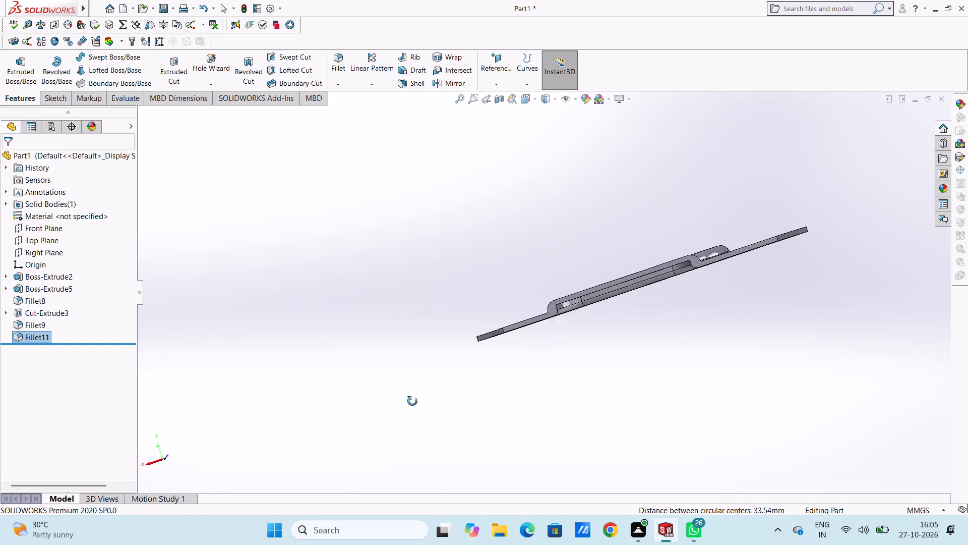
middle_click_drag(412, 401, 439, 392)
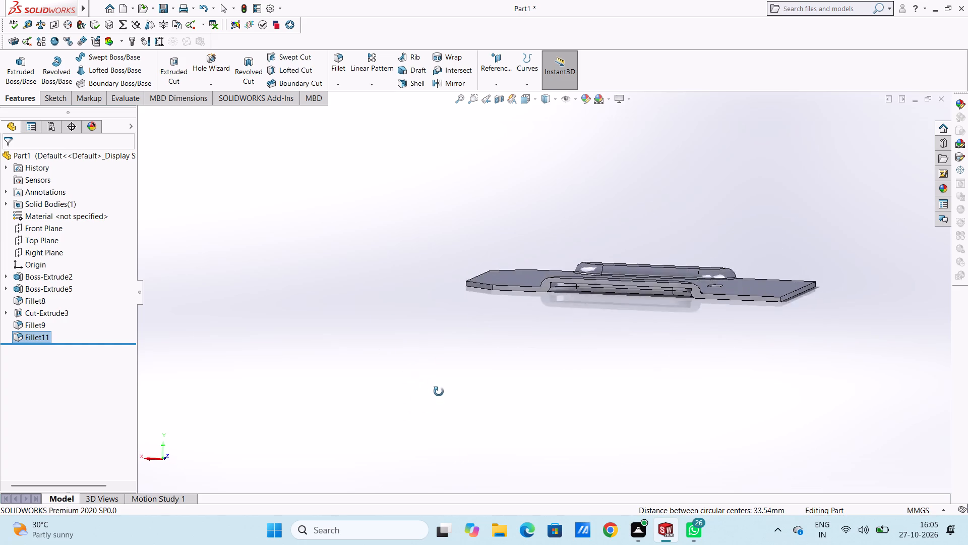
middle_click_drag(439, 392, 420, 342)
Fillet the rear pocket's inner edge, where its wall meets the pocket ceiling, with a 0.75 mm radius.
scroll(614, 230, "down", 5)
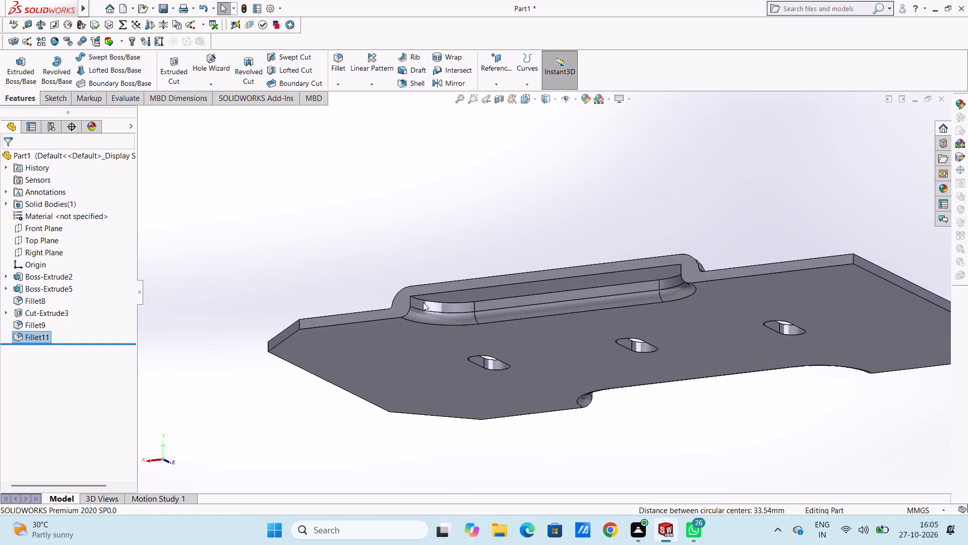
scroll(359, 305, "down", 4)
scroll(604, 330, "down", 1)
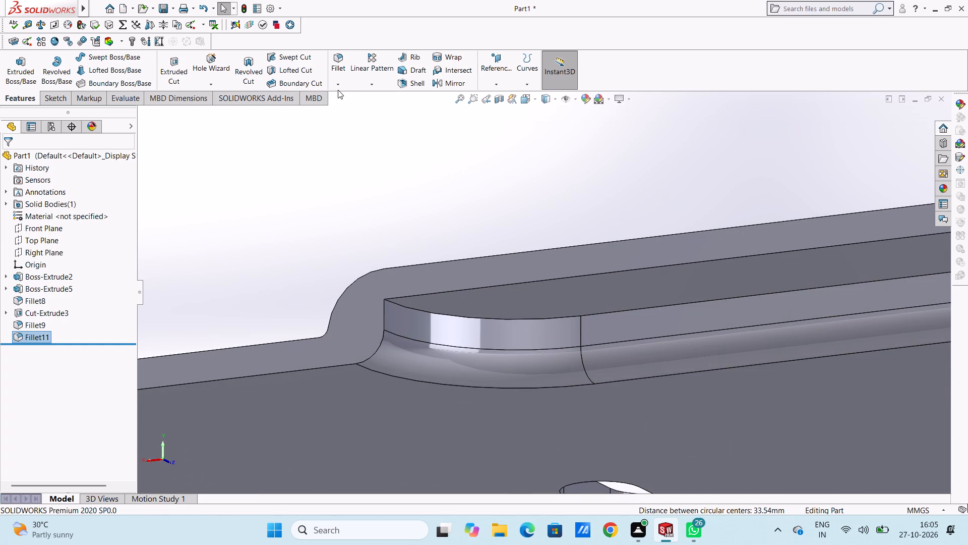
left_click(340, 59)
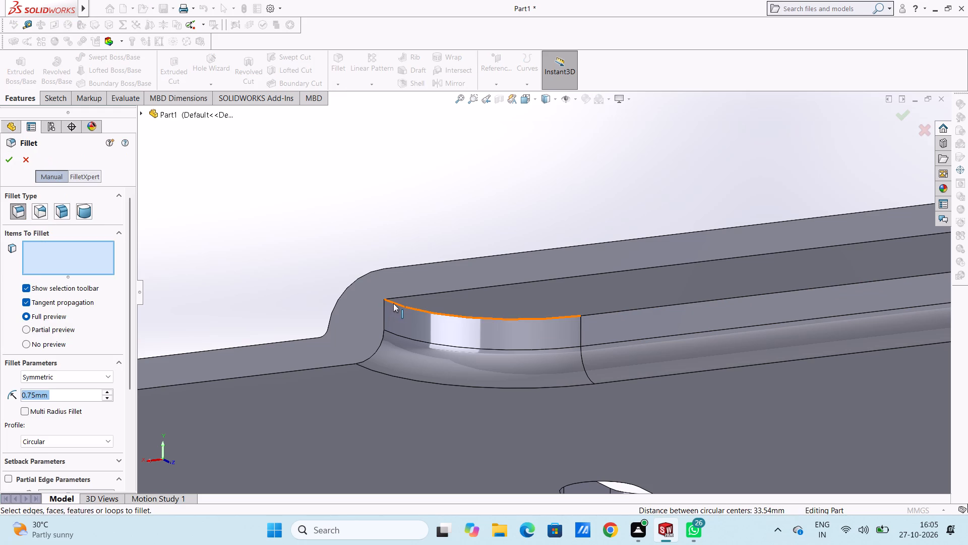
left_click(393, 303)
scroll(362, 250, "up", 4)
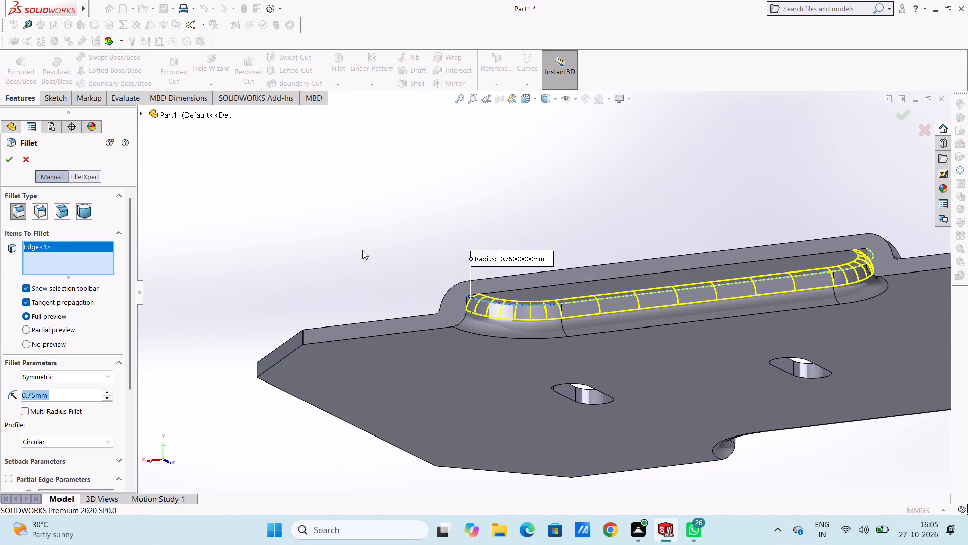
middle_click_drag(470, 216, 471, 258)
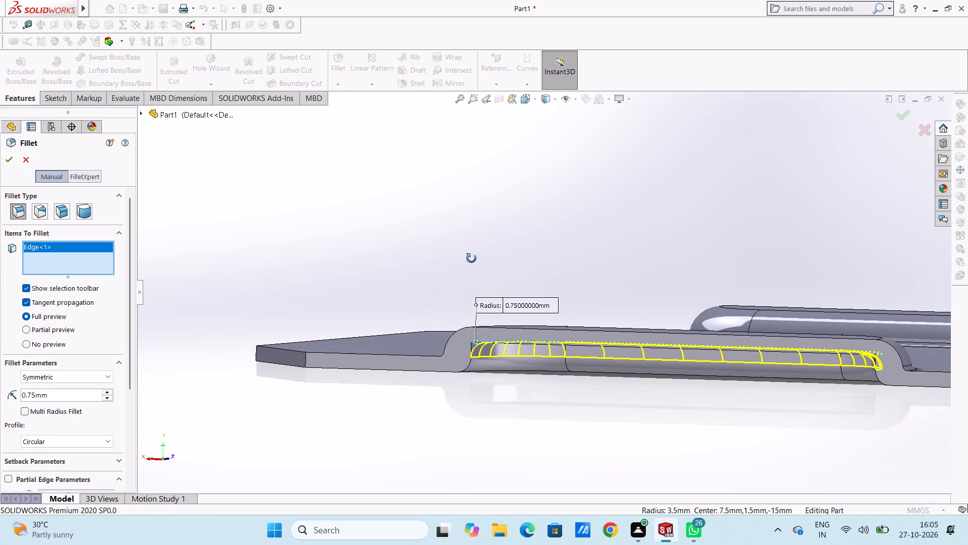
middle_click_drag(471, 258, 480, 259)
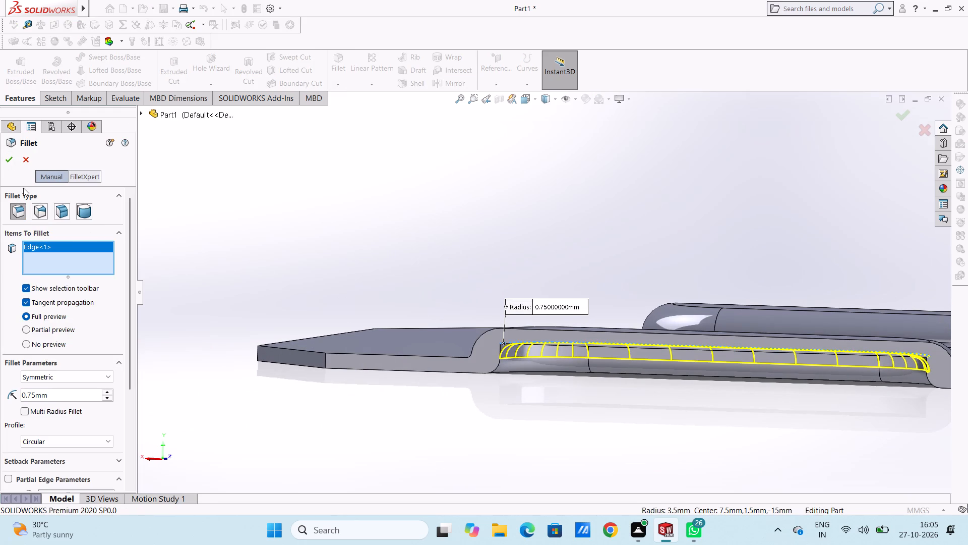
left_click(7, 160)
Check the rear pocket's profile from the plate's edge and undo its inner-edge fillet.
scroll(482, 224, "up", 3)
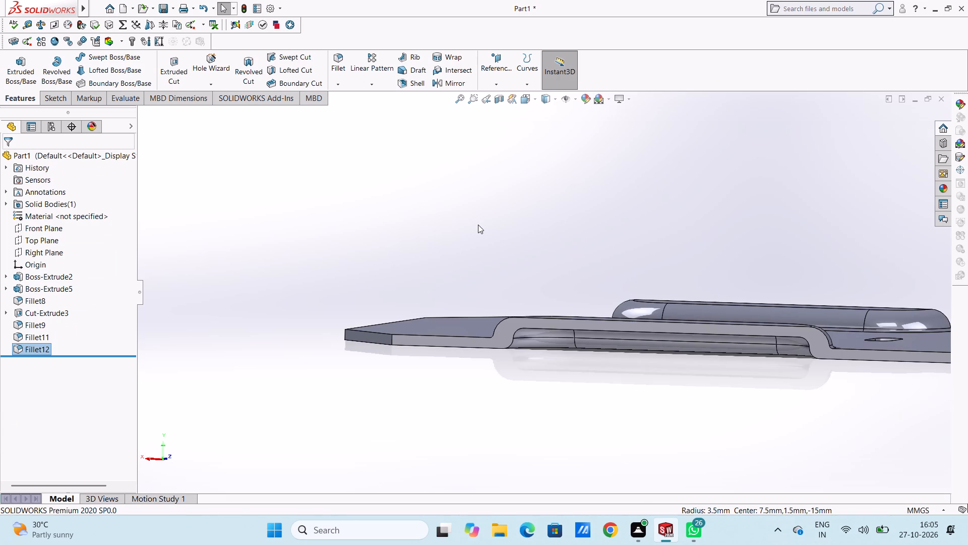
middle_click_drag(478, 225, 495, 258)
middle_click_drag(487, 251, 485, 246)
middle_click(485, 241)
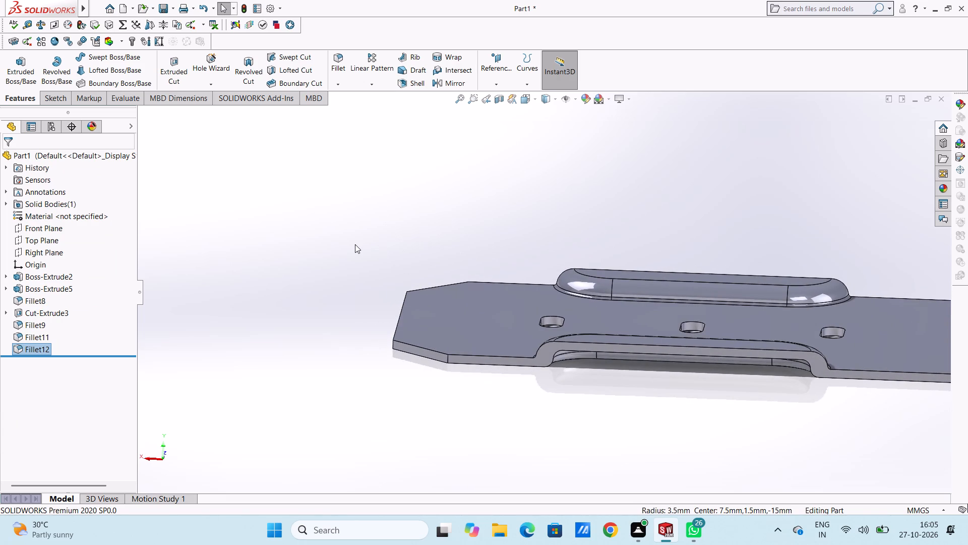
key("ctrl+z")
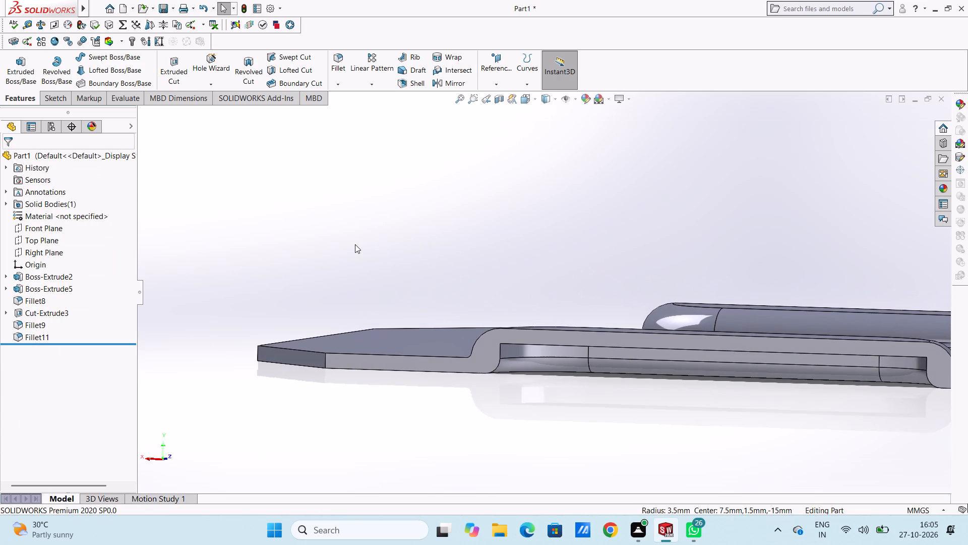
Fillet the inner edges of both pockets, where their walls meet the pocket ceilings, with a 0.75 mm radius.
left_click(339, 61)
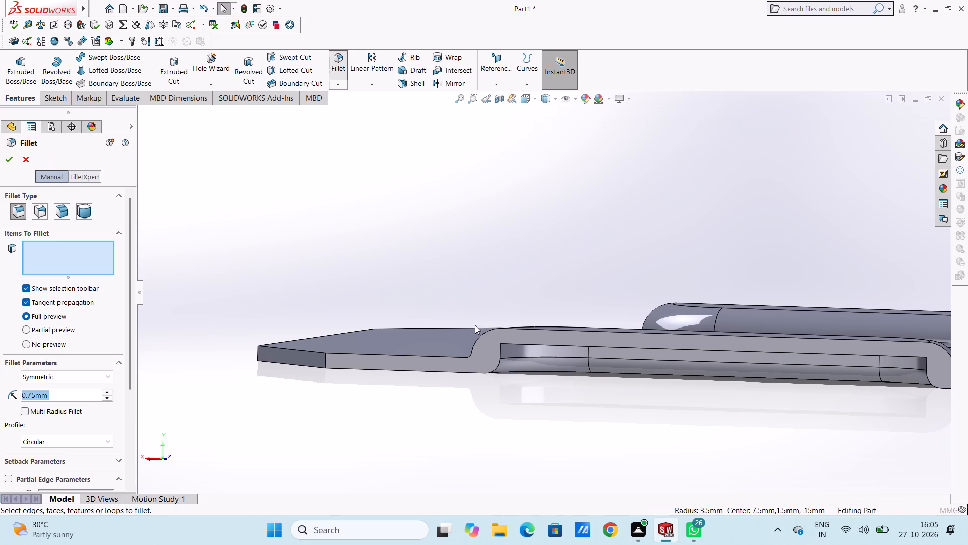
scroll(516, 362, "down", 2)
middle_click_drag(518, 332, 510, 306)
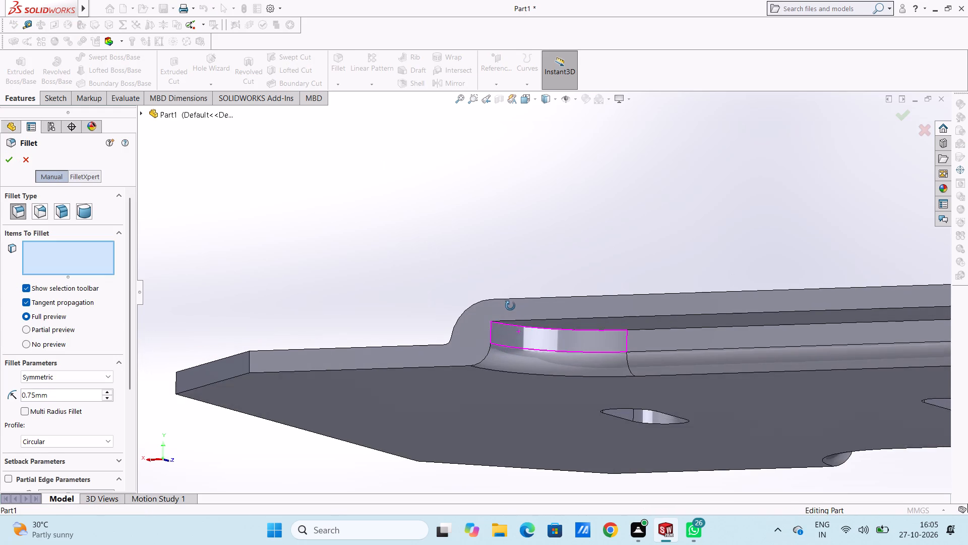
left_click(504, 322)
scroll(518, 238, "up", 5)
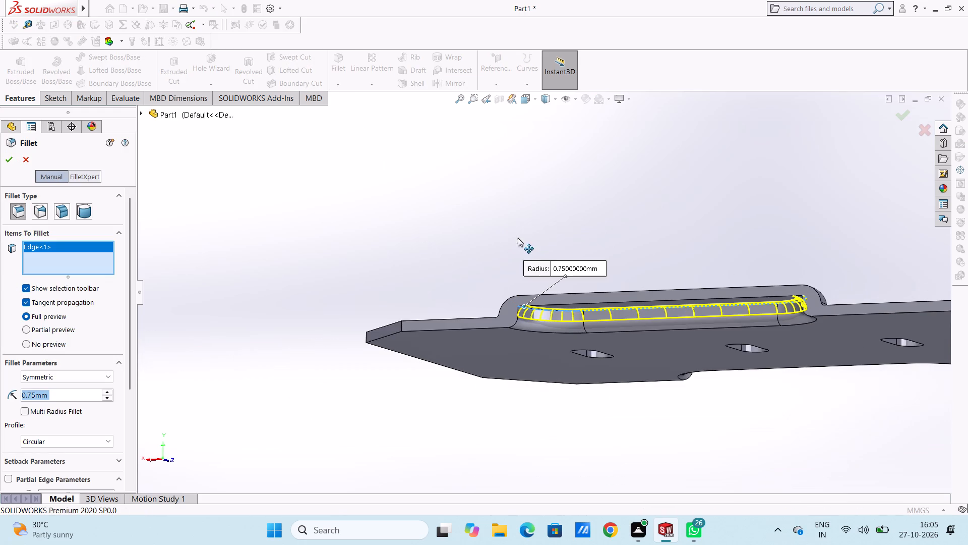
middle_click_drag(777, 231, 701, 282)
scroll(691, 268, "up", 5)
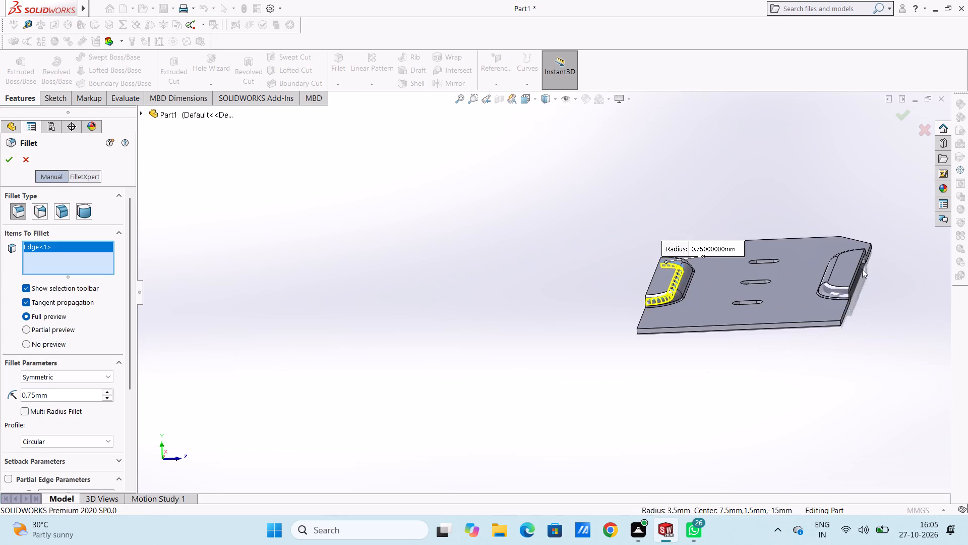
middle_click_drag(848, 315, 697, 249)
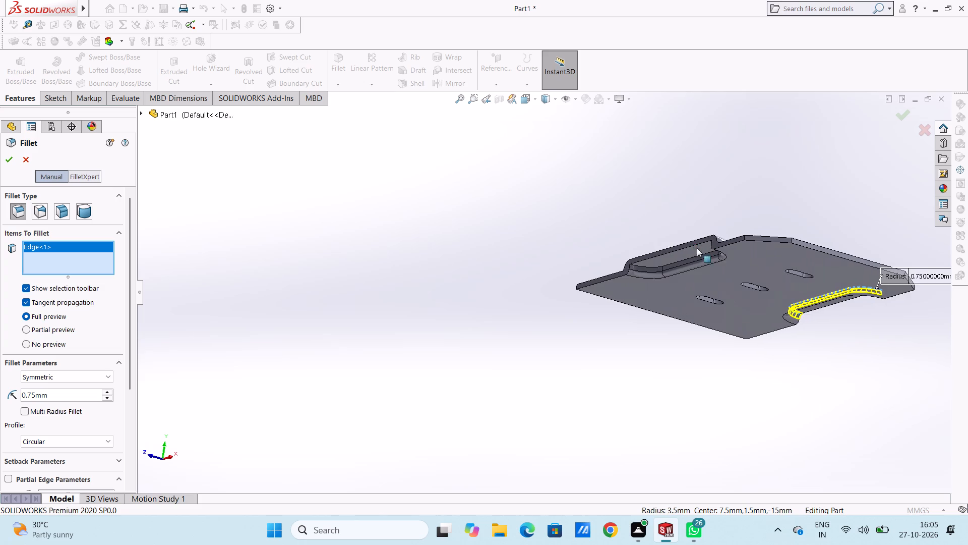
scroll(665, 250, "down", 6)
scroll(572, 258, "down", 4)
middle_click_drag(560, 314, 564, 348)
left_click(518, 311)
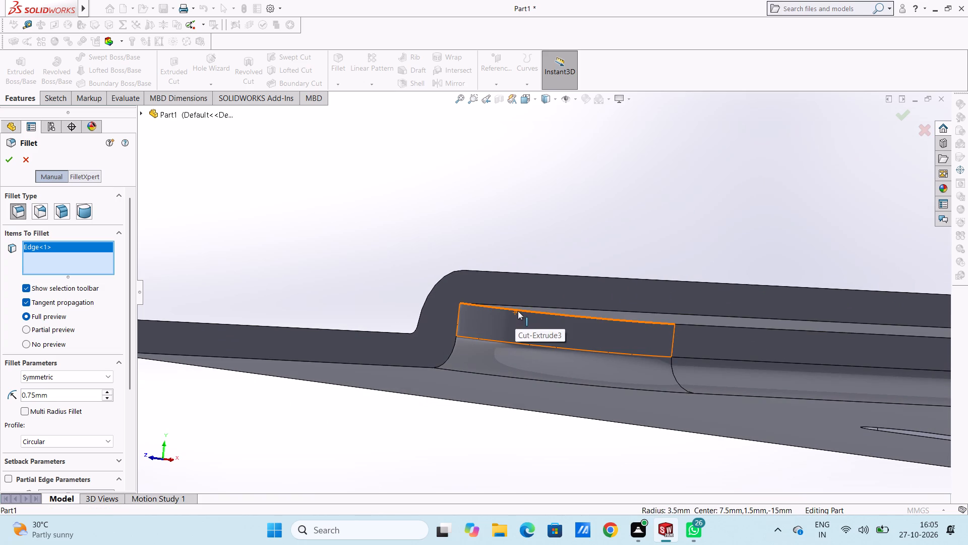
left_click(8, 162)
Inspect the filleted pockets and bosses from the plate's edge, from below and from above.
scroll(390, 239, "up", 5)
scroll(482, 237, "up", 4)
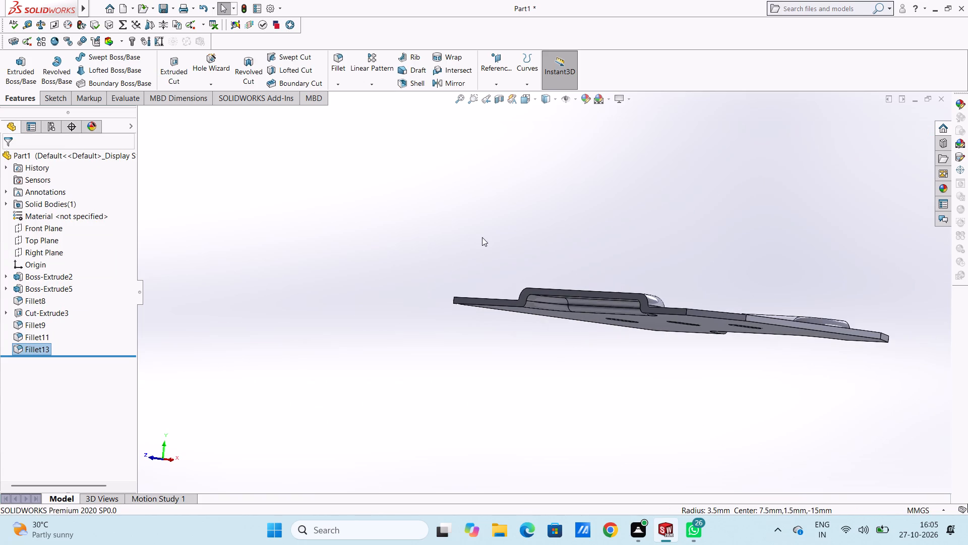
middle_click_drag(568, 357, 565, 265)
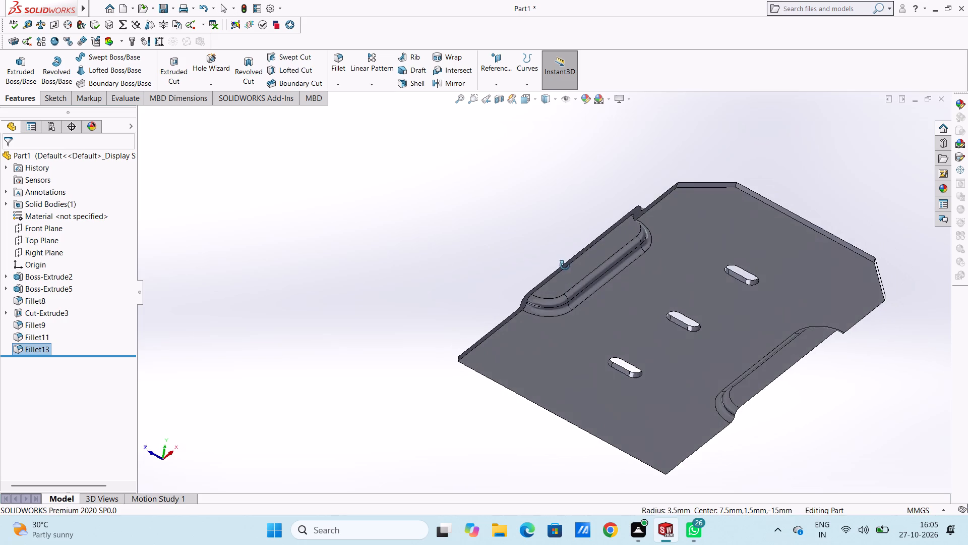
middle_click_drag(565, 265, 513, 462)
middle_click_drag(485, 343, 522, 391)
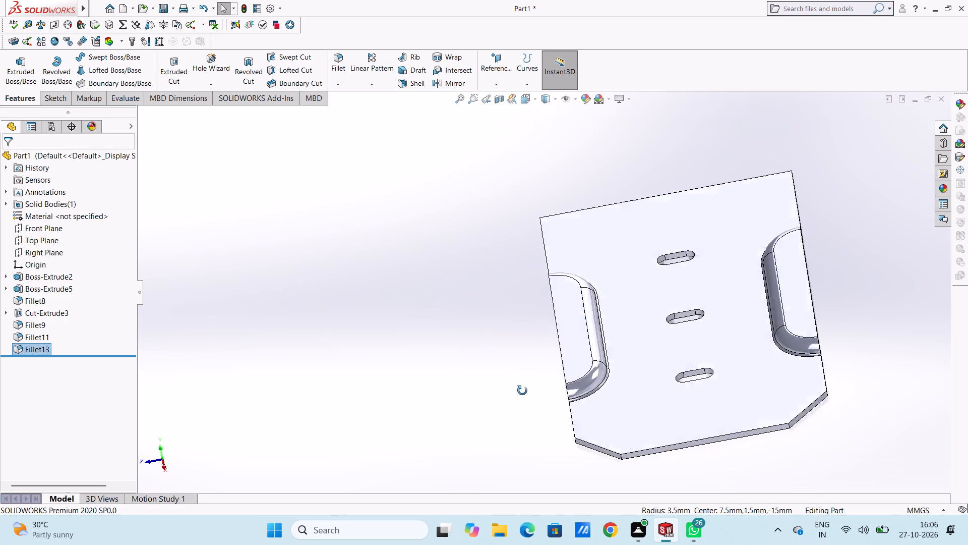
middle_click_drag(522, 391, 563, 370)
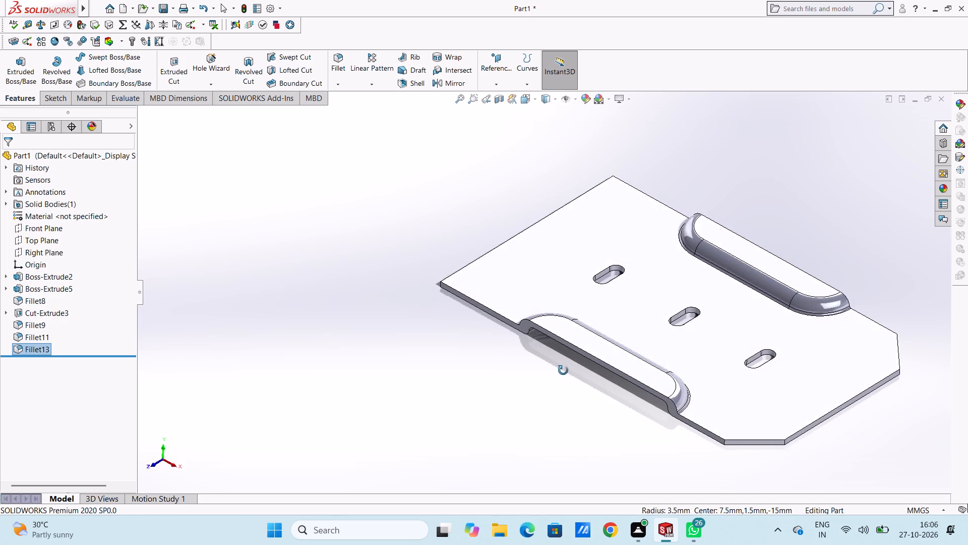
middle_click_drag(563, 370, 565, 371)
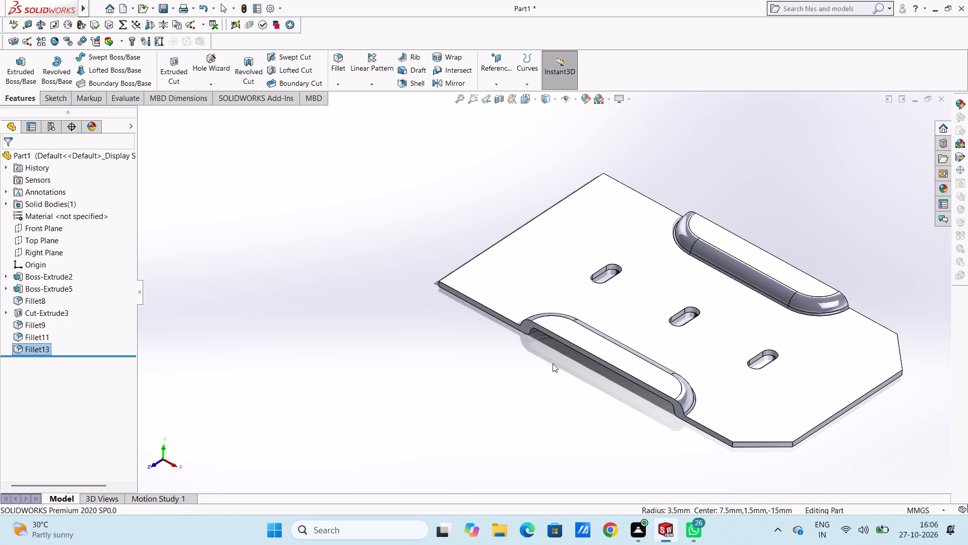
scroll(552, 358, "up", 3)
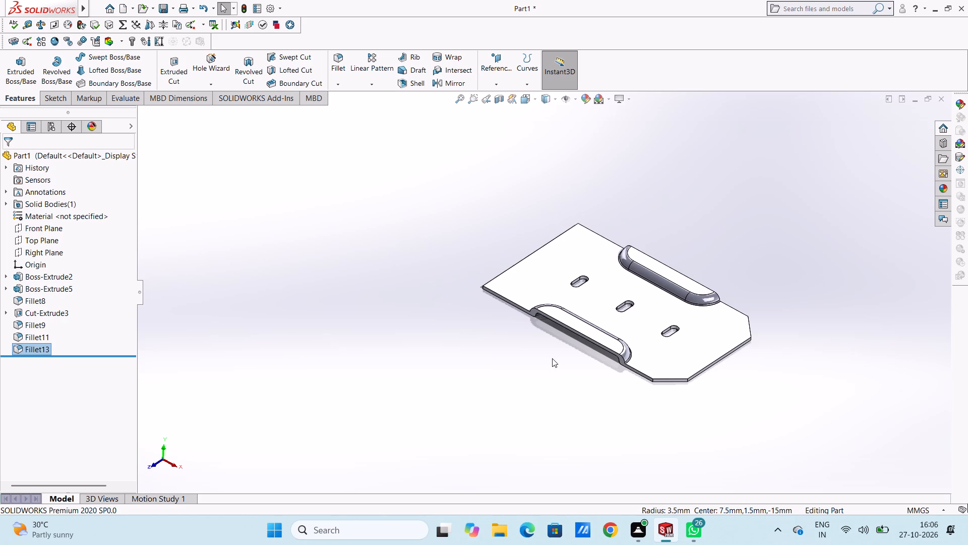
Start a sketch on the rear boss's top face and draw two level circles of about 0.9 mm radius at X -7.5 and 7.5 mm.
key("ctrl+5")
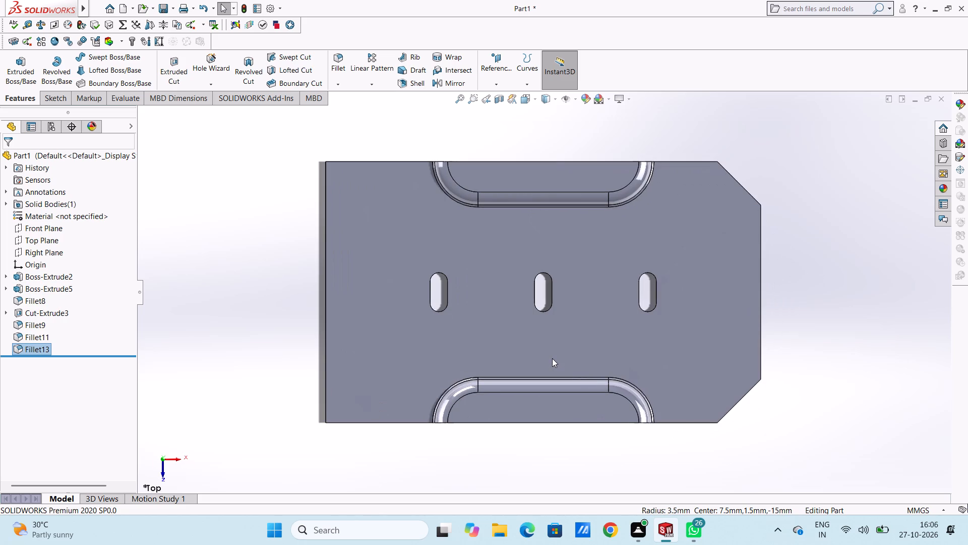
scroll(558, 334, "up", 4)
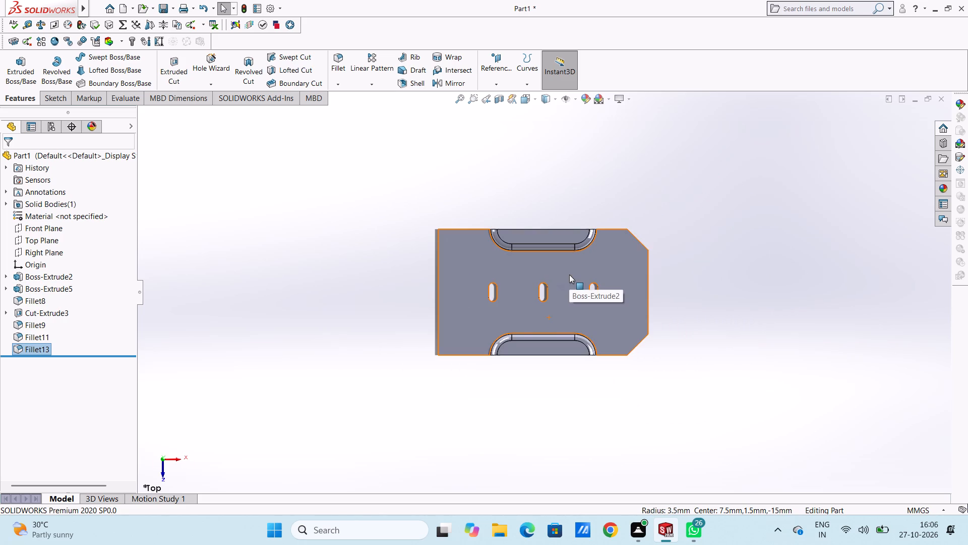
scroll(560, 216, "down", 2)
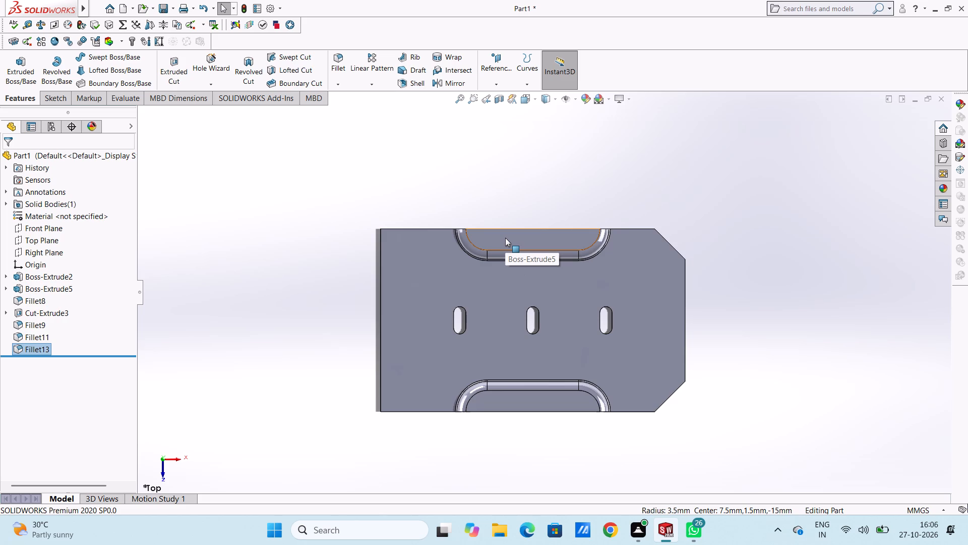
left_click(532, 237)
left_click(575, 209)
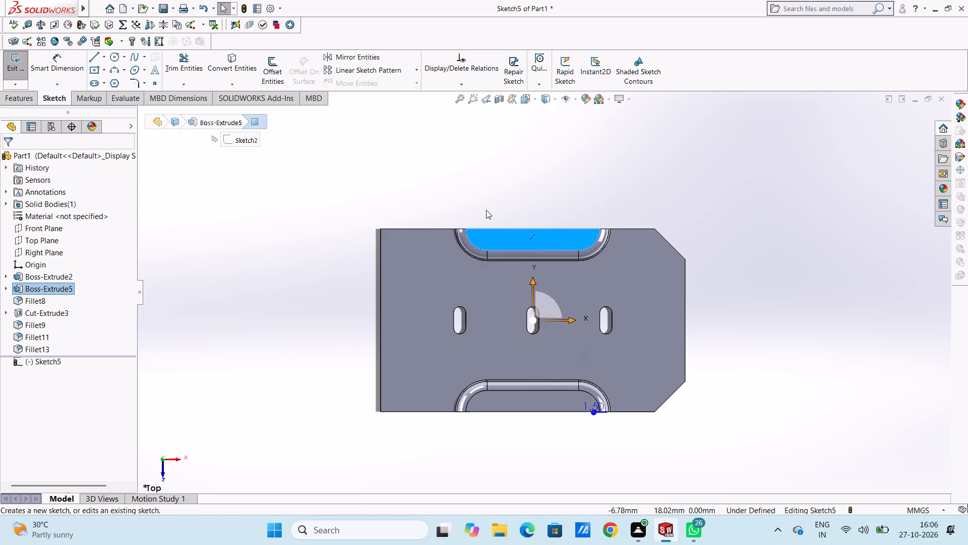
left_click(486, 210)
left_click(114, 60)
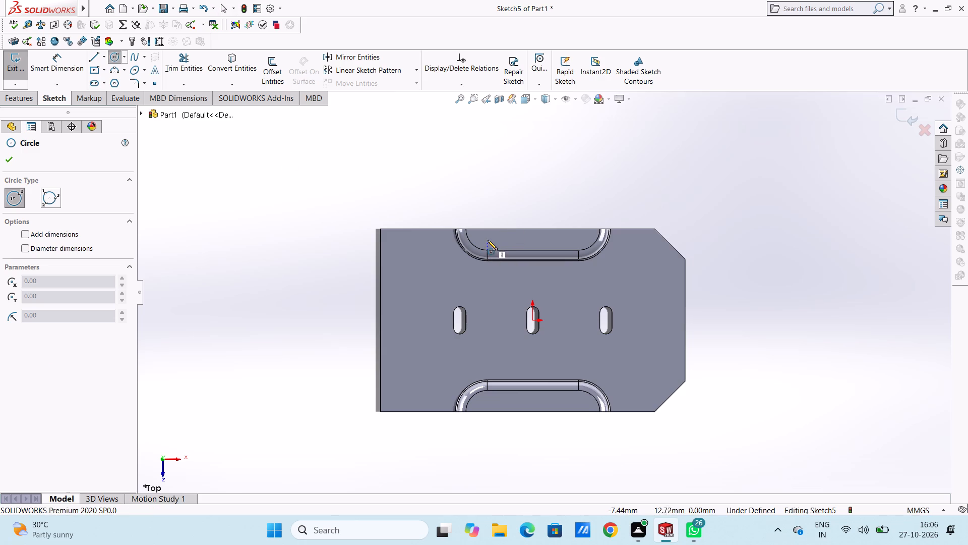
left_click(487, 238)
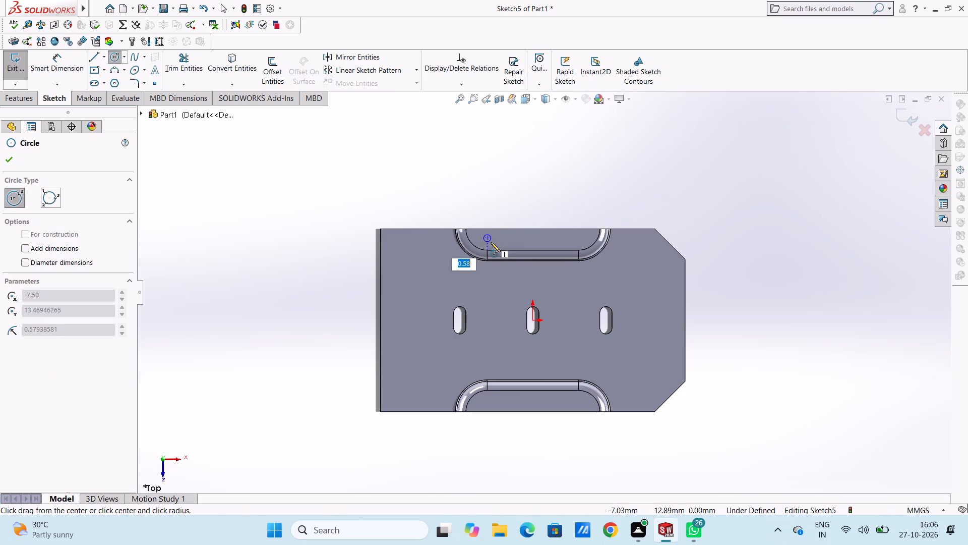
left_click(491, 242)
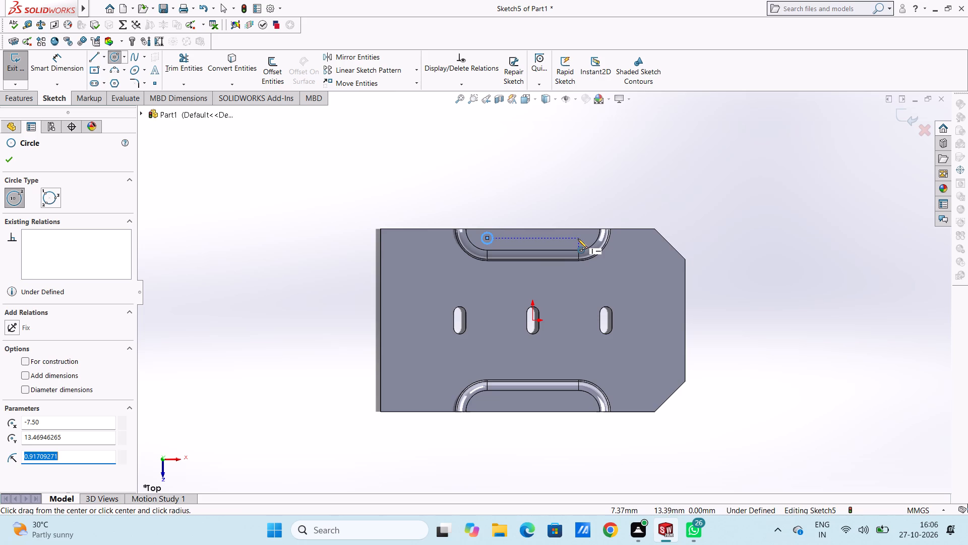
left_click(578, 239)
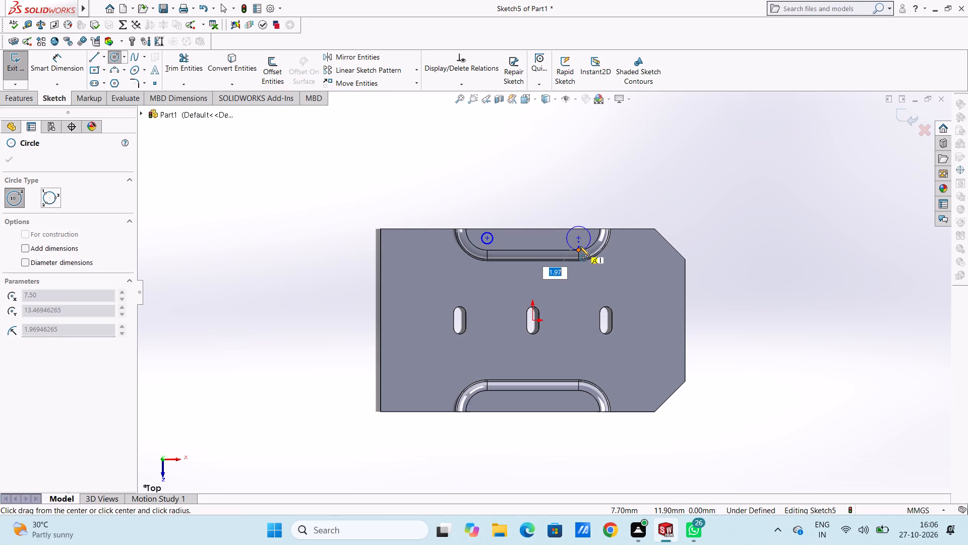
left_click(580, 244)
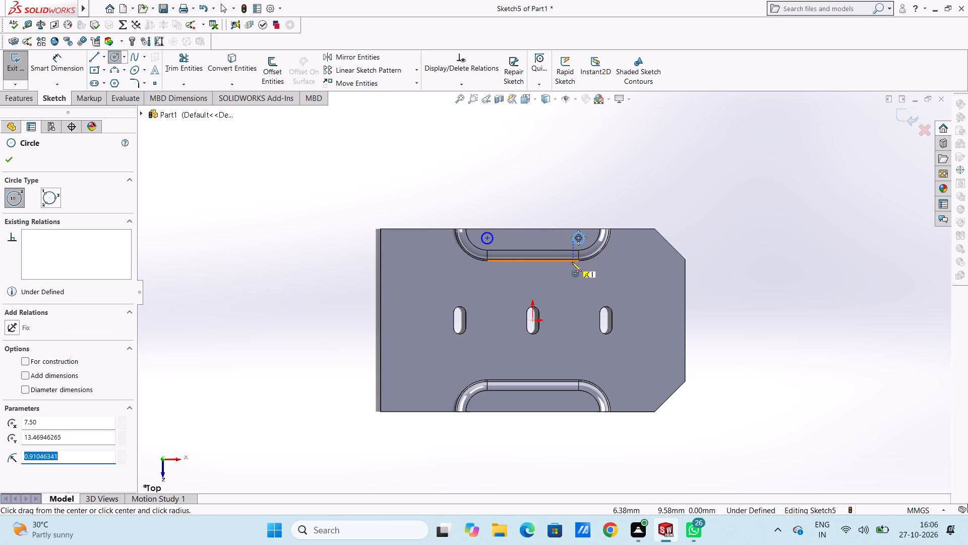
Draw two level circles on the front boss at X -7.5 and 7.5 mm, with radii of about 0.6 and 0.9 mm.
scroll(508, 404, "up", 3)
scroll(519, 380, "down", 4)
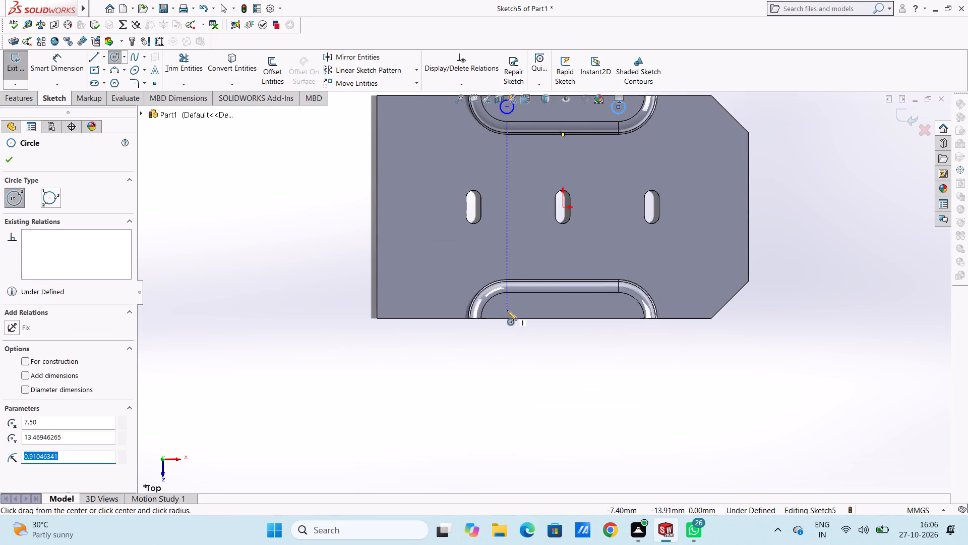
left_click(506, 306)
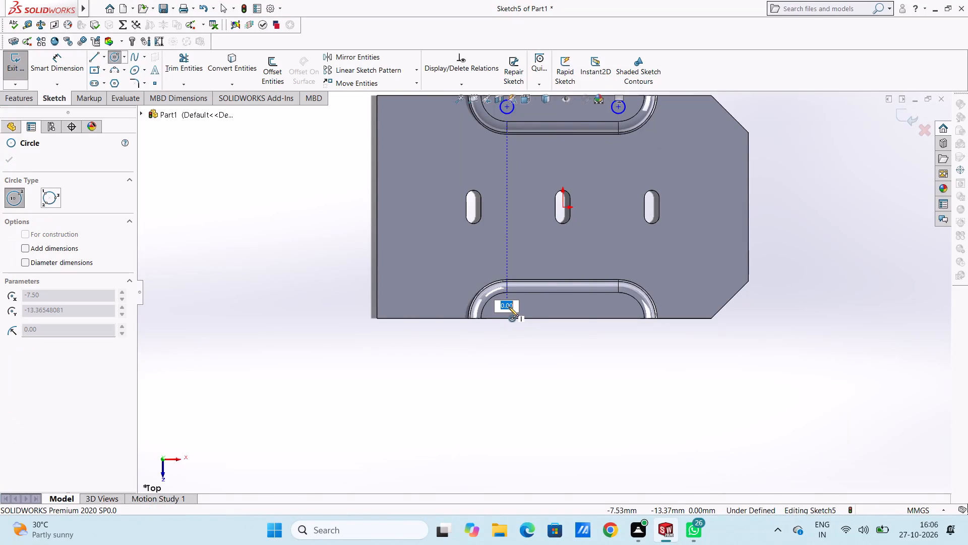
left_click(510, 311)
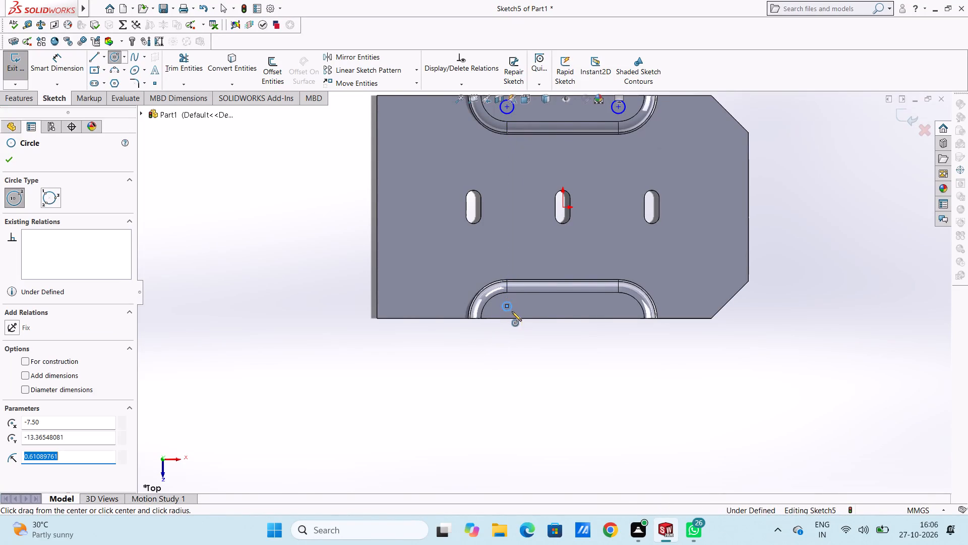
left_click(619, 308)
left_click(623, 311)
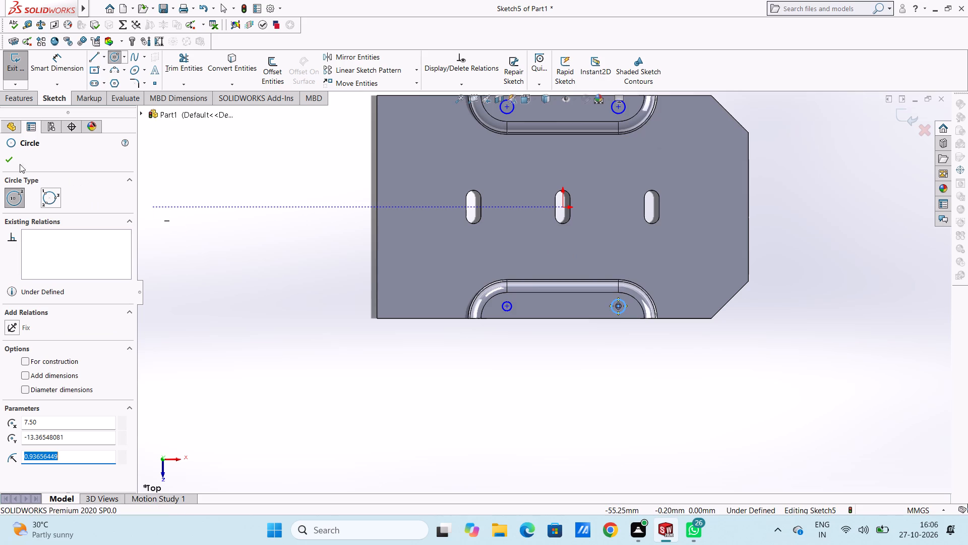
left_click(11, 159)
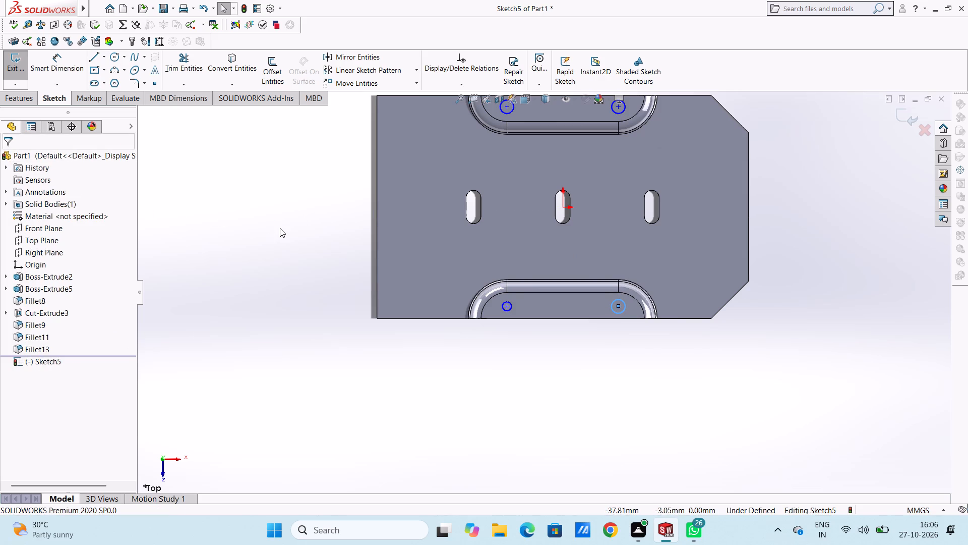
Dimension both circles on the rear boss with a 1.5 mm diameter.
scroll(280, 228, "up", 3)
scroll(612, 216, "down", 2)
left_click(626, 132)
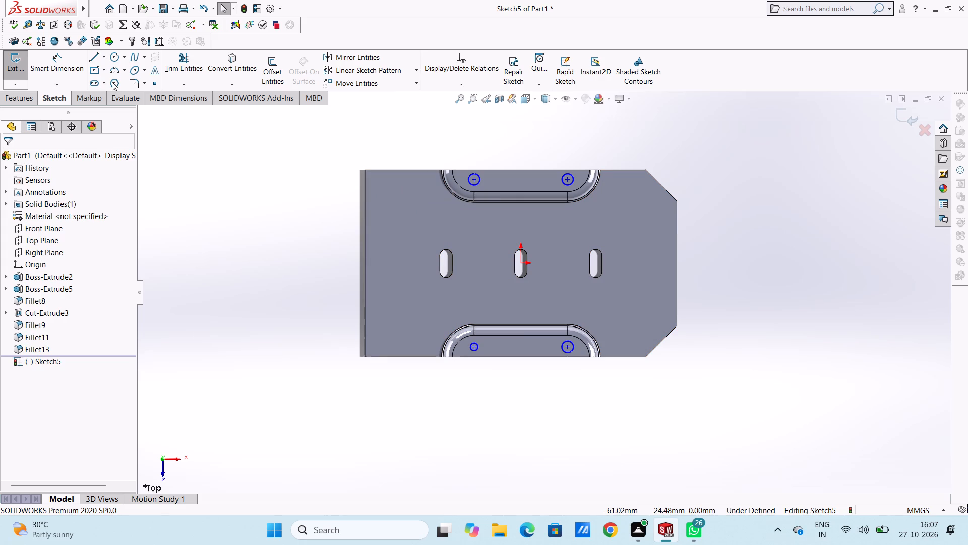
left_click(64, 62)
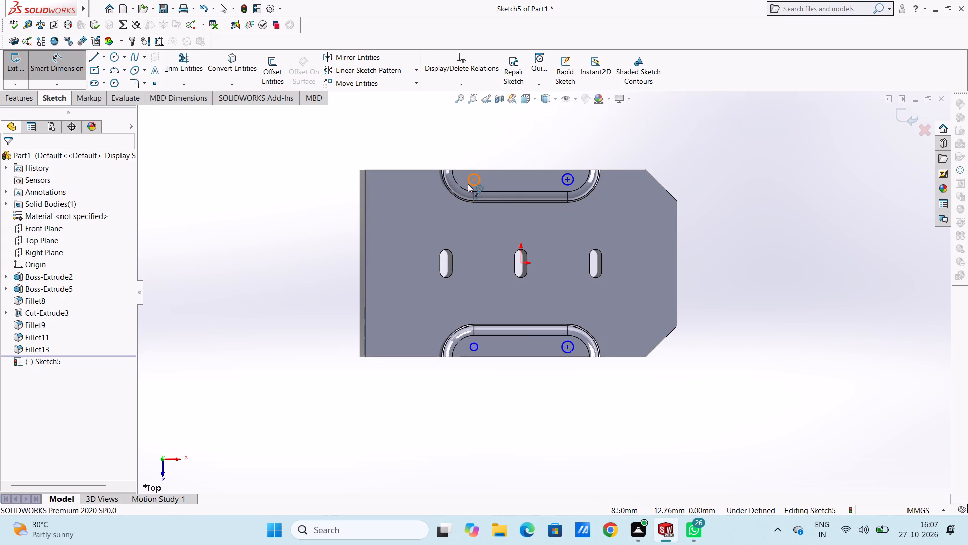
left_click(468, 184)
left_click(293, 219)
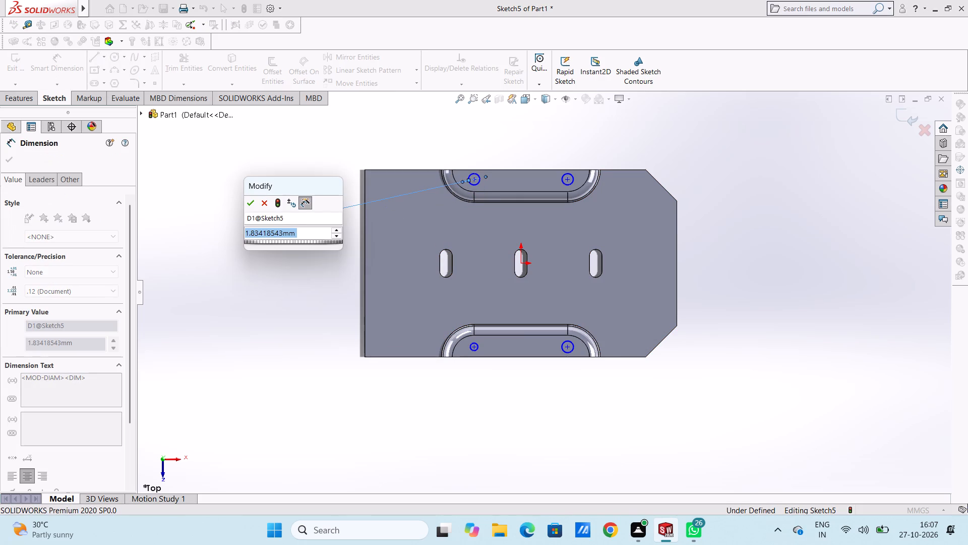
type("1.5")
key("Return")
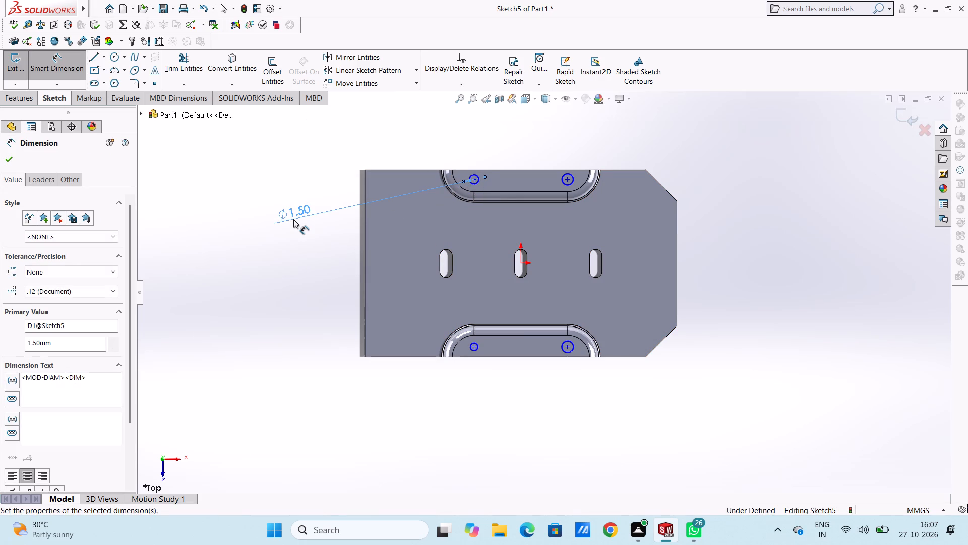
left_click(315, 161)
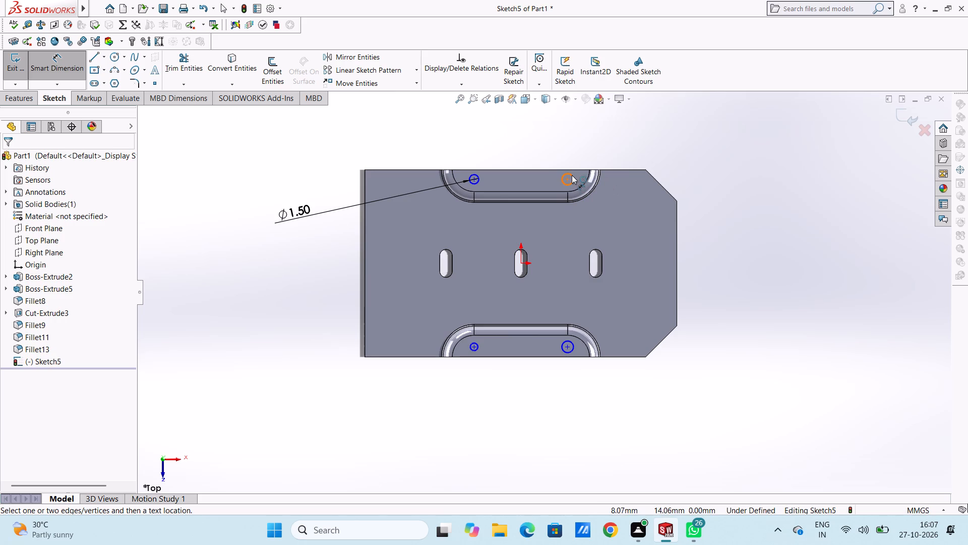
left_click(572, 175)
left_click(696, 137)
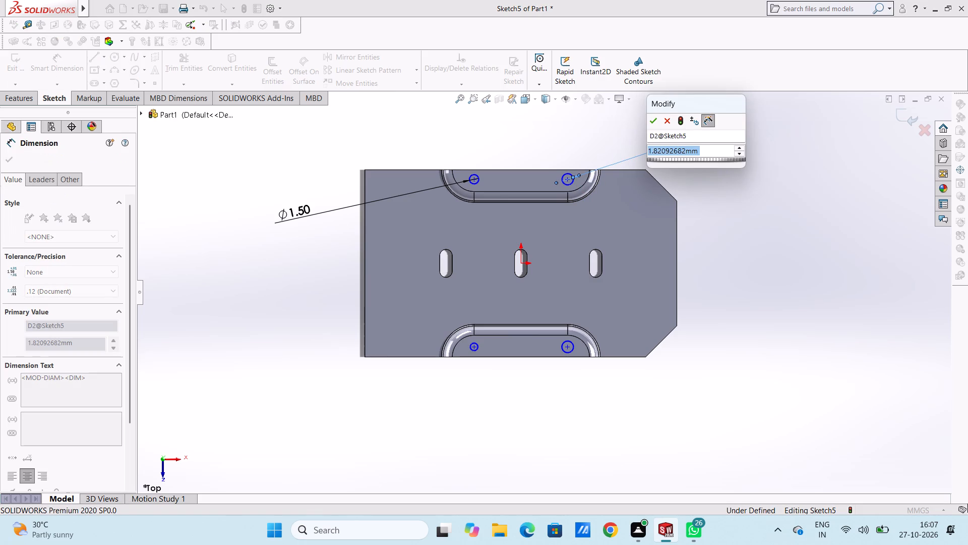
type("1.5")
key("Return")
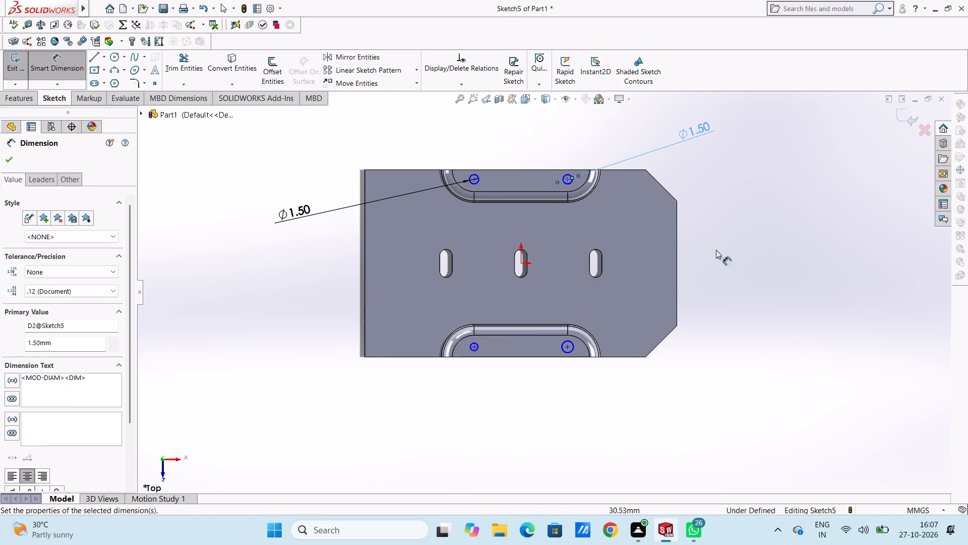
left_click(731, 315)
Dimension the front boss's circle nearer the plate's chamfered end with a 1.5 mm diameter.
left_click(573, 346)
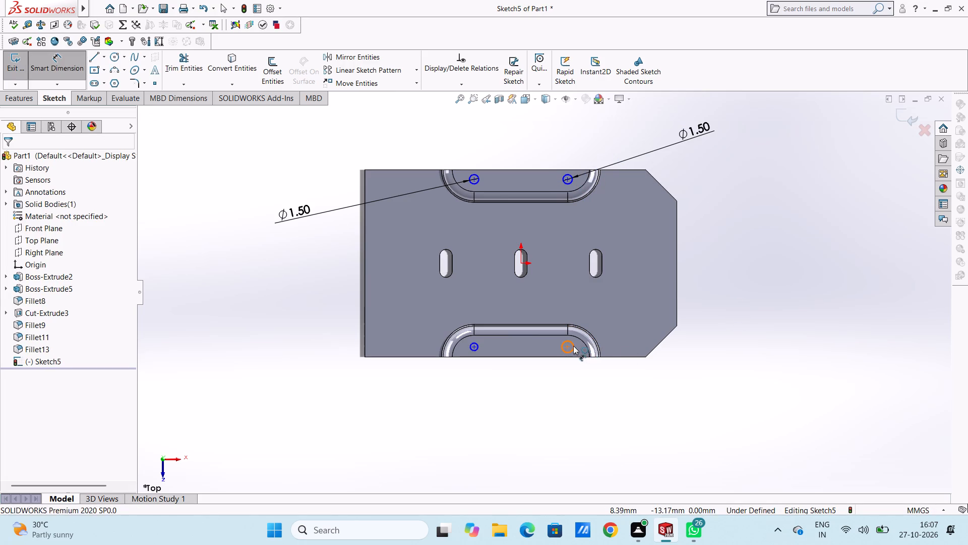
left_click(766, 268)
type("1.5")
key("Return")
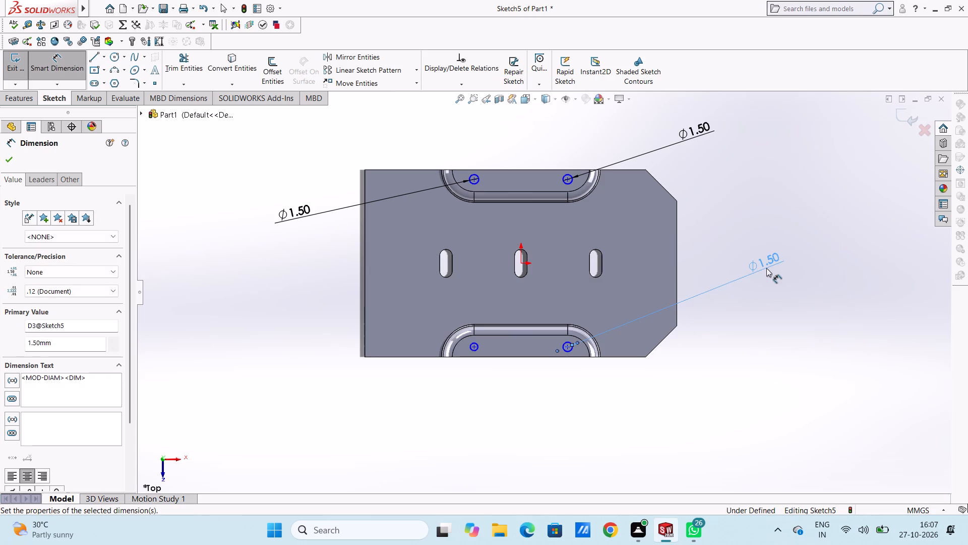
Dimension the front boss's circle farther from the plate's chamfered end with a 1.5 mm diameter.
left_click(737, 189)
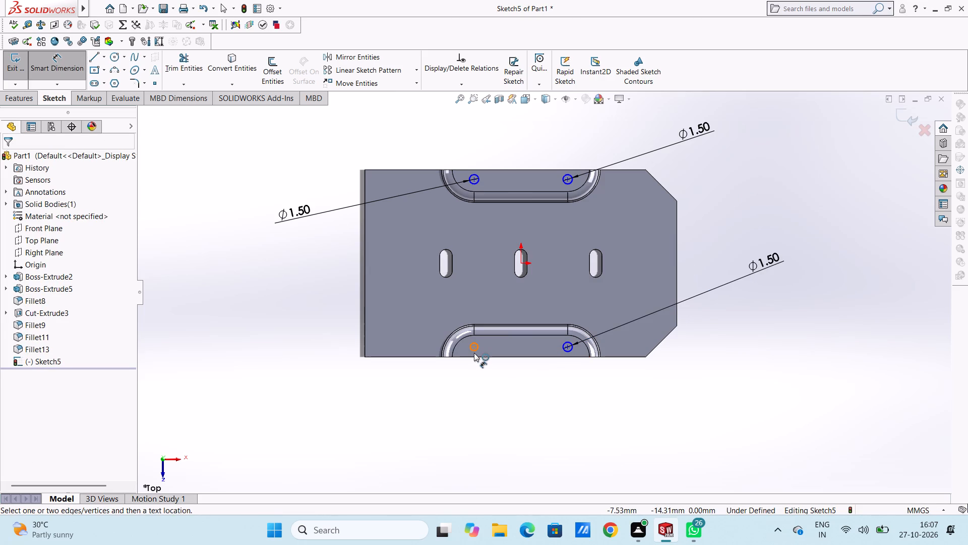
left_click(474, 353)
left_click(282, 383)
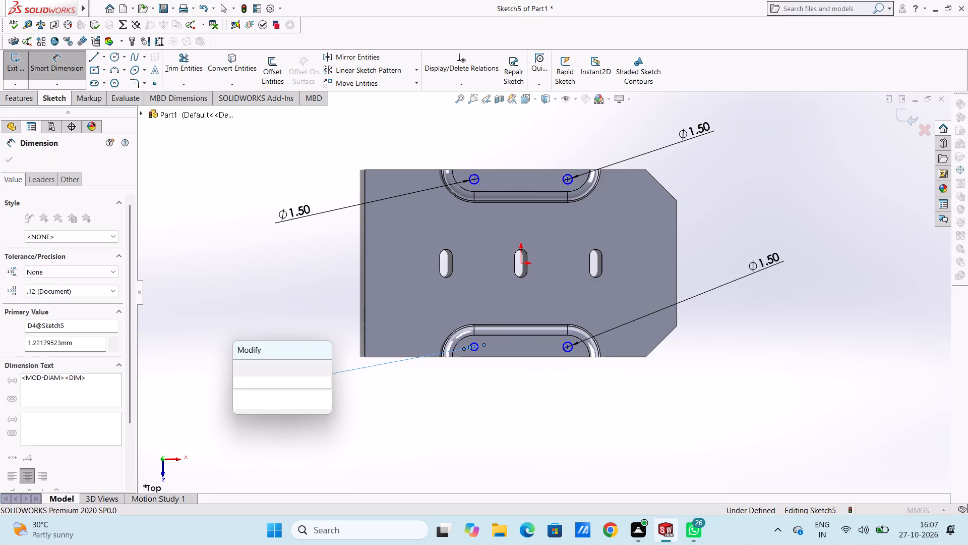
type("1.5")
key("Return")
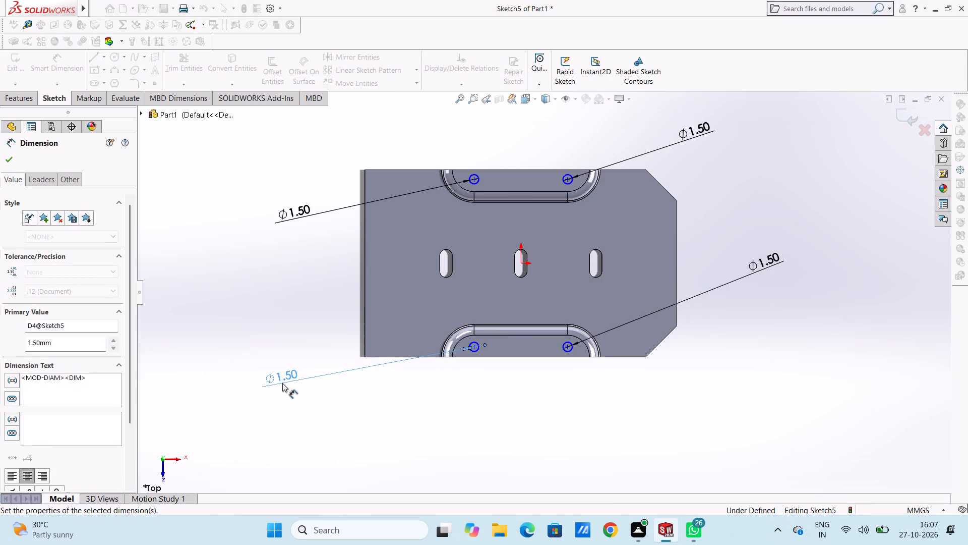
left_click(266, 300)
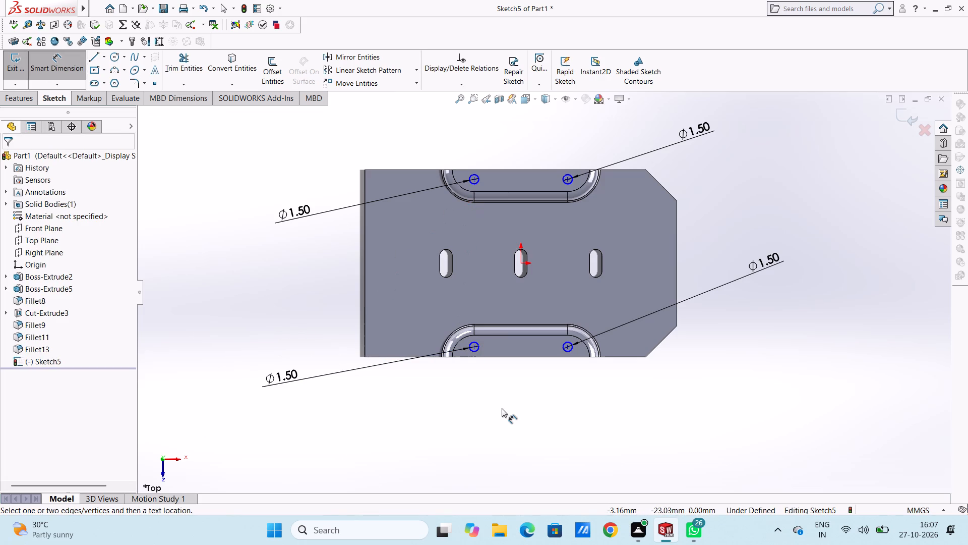
Dimension the centre of the front boss's circle nearer the chamfered end 1.5 mm from the plate's front edge.
scroll(588, 352, "down", 4)
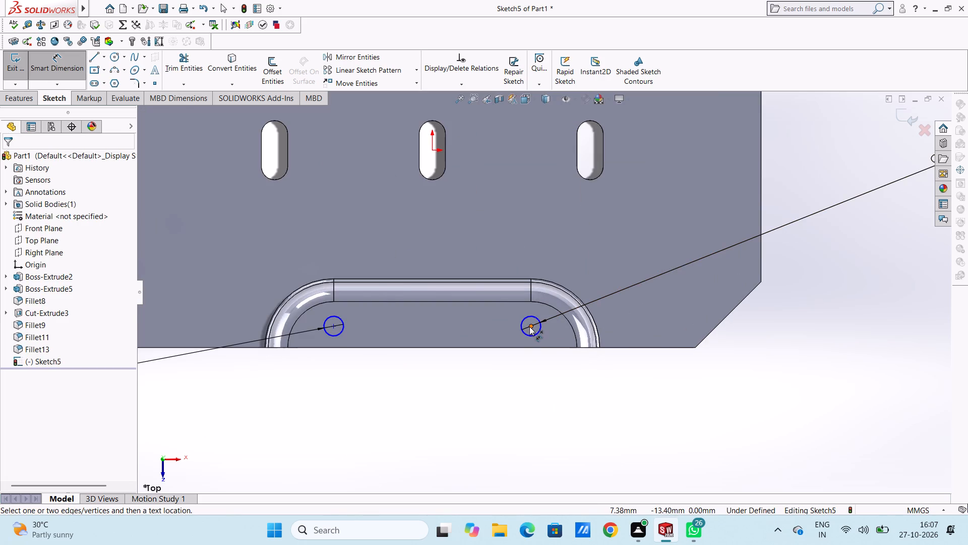
left_click(529, 326)
left_click(534, 348)
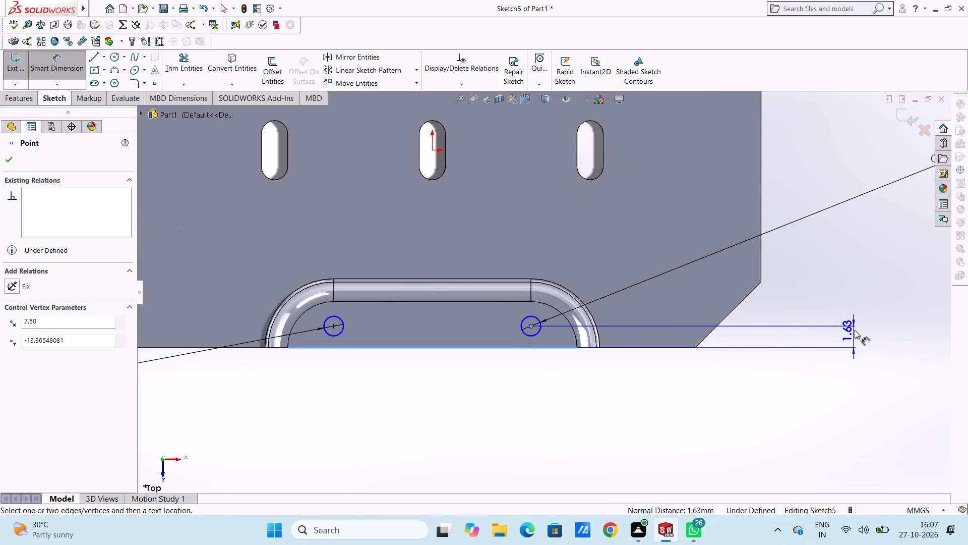
left_click(873, 278)
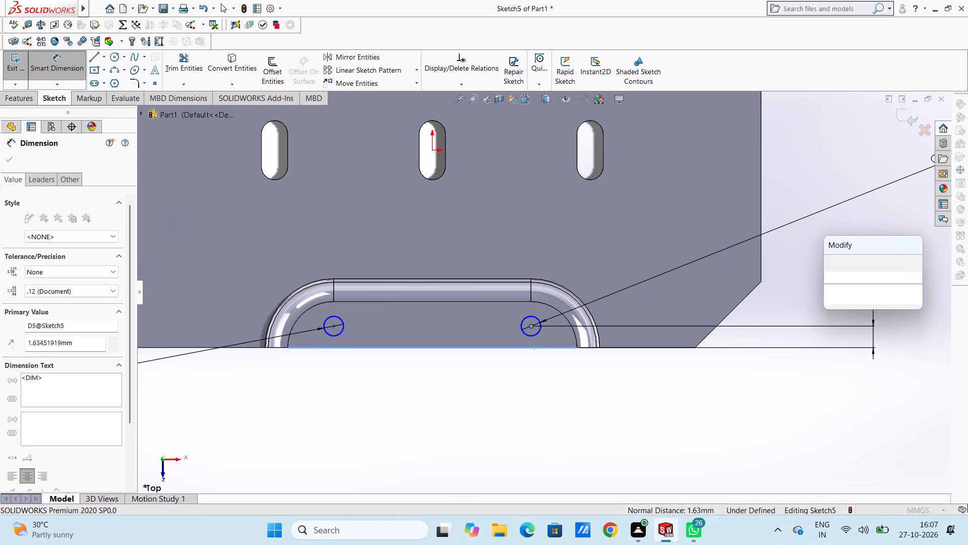
type("1.5")
key("Return")
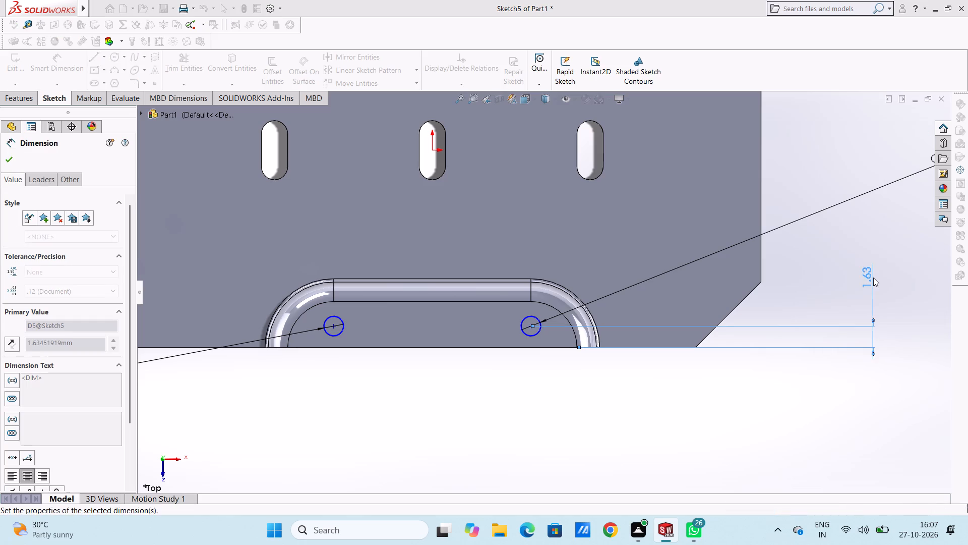
left_click(836, 289)
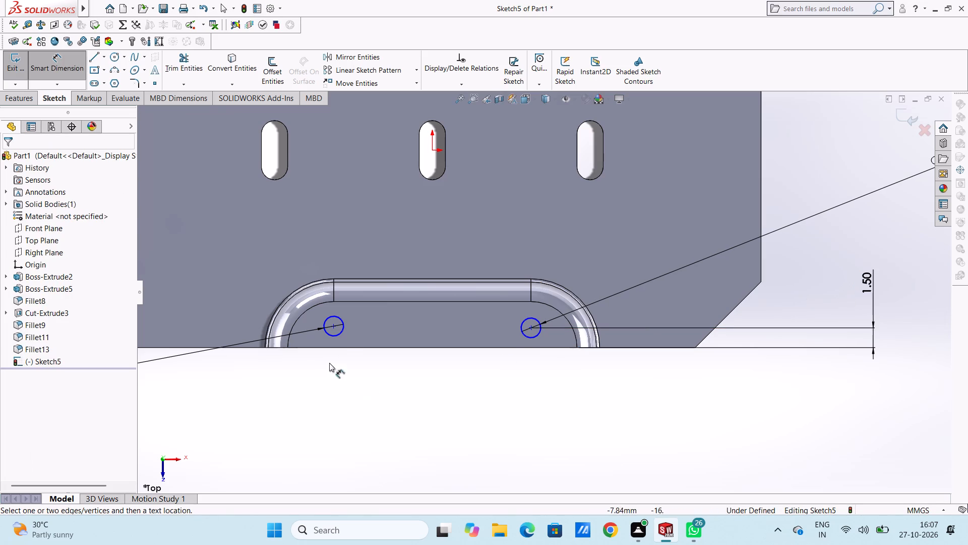
Dimension the centre of the front boss's other circle 1.5 mm from the plate's front edge.
left_click(332, 327)
scroll(350, 353, "up", 6)
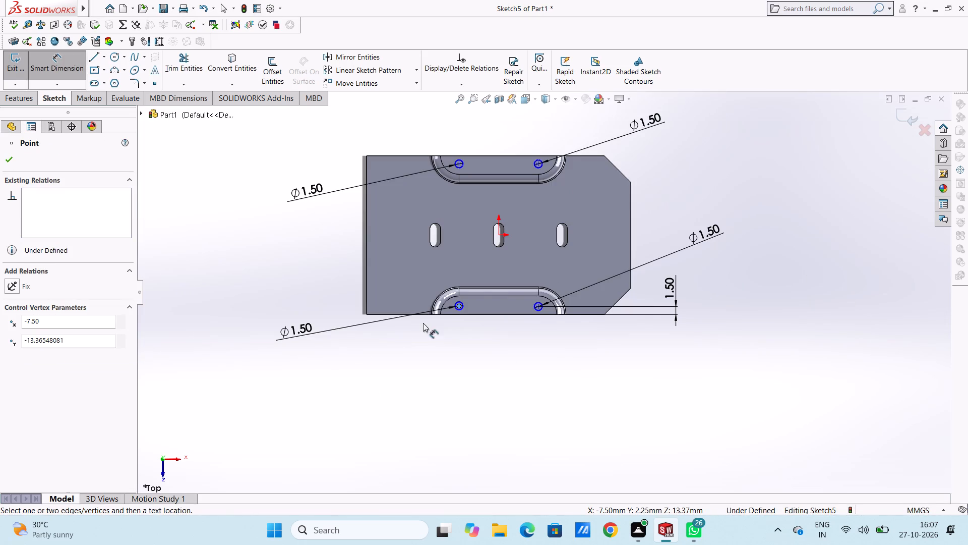
left_click(460, 315)
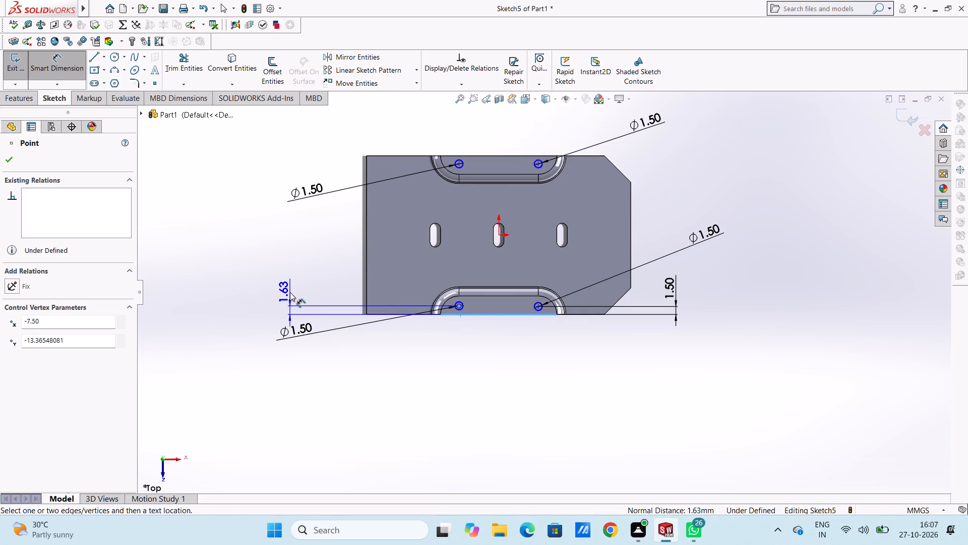
left_click(290, 292)
type("1.5")
key("Return")
left_click(307, 251)
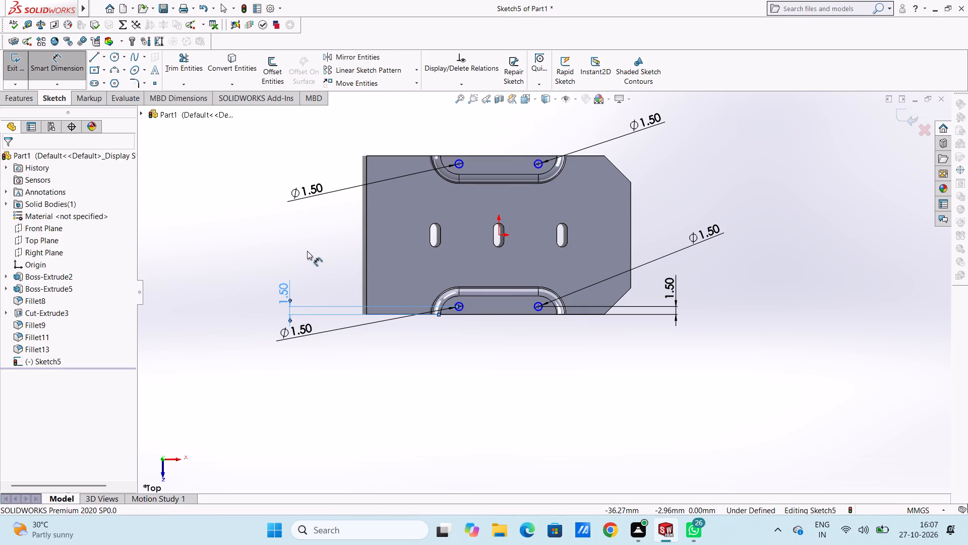
Dimension the centre-to-centre spacing of the front boss's two circles at 15 mm.
scroll(548, 326, "down", 4)
scroll(392, 299, "down", 2)
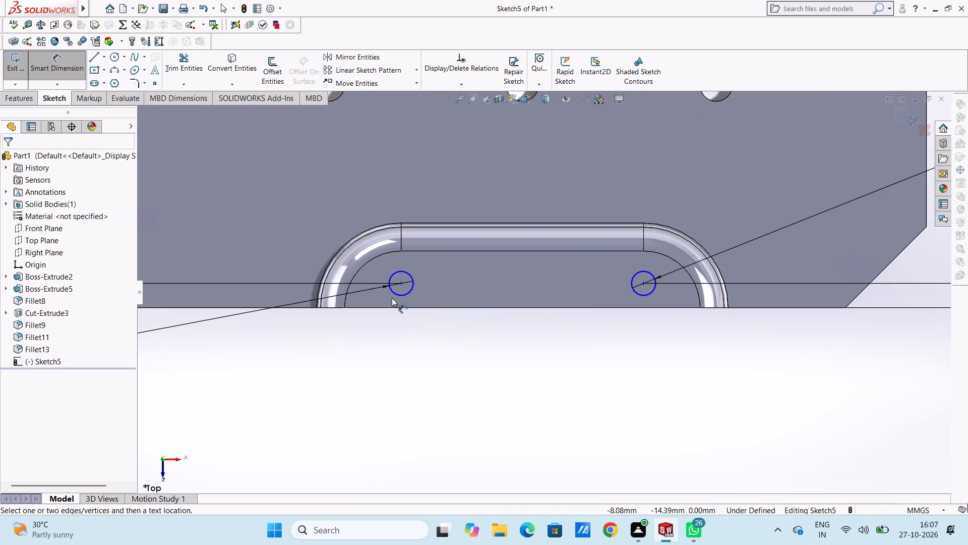
left_click(400, 284)
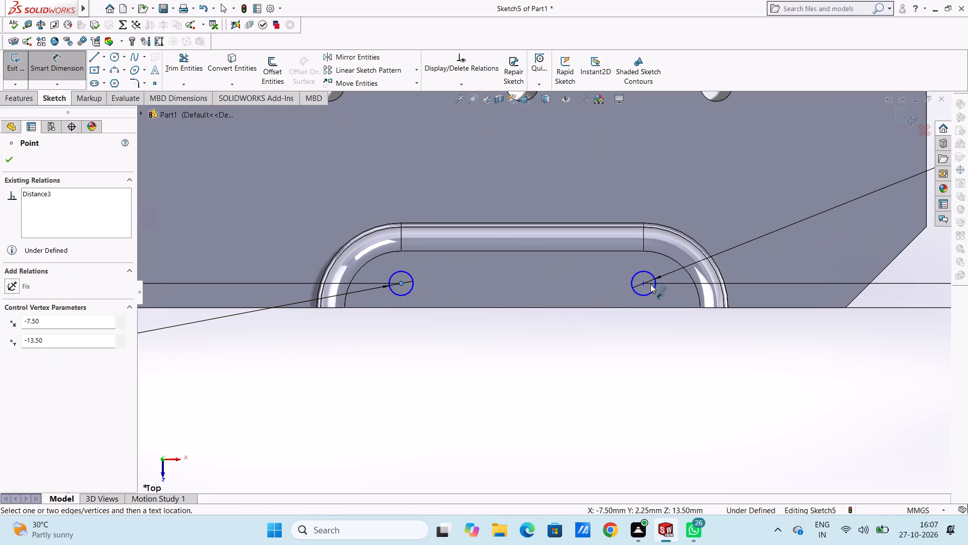
left_click(642, 284)
scroll(533, 390, "up", 2)
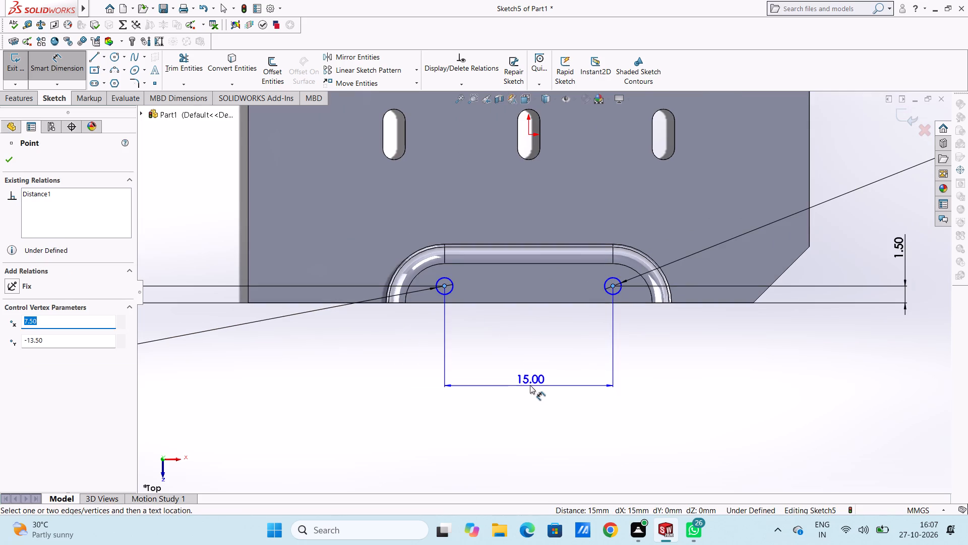
left_click(530, 385)
left_click(489, 372)
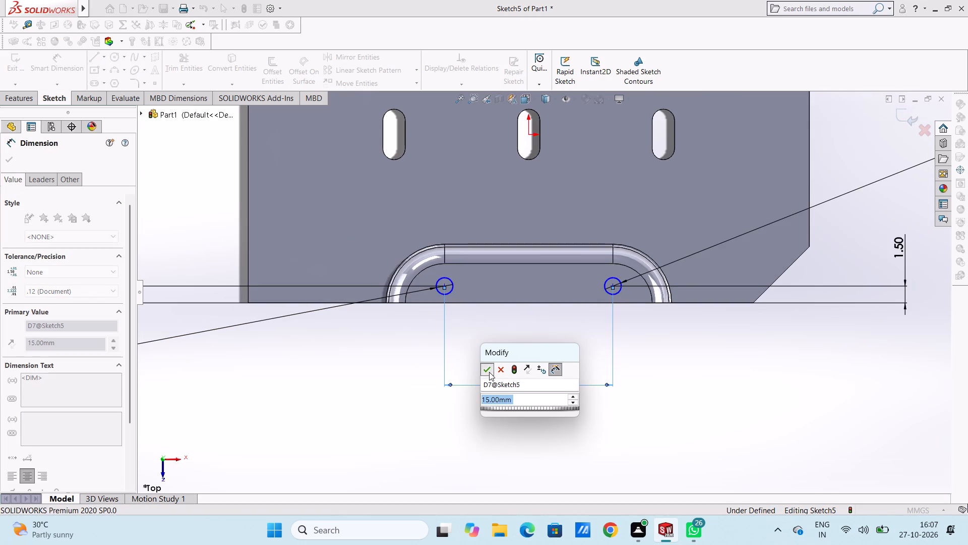
left_click(486, 363)
Dimension the centre of the rear boss's circle farther from the chamfered end 1.5 mm from the plate's rear edge.
scroll(482, 356, "up", 6)
scroll(494, 297, "up", 4)
scroll(519, 215, "down", 1)
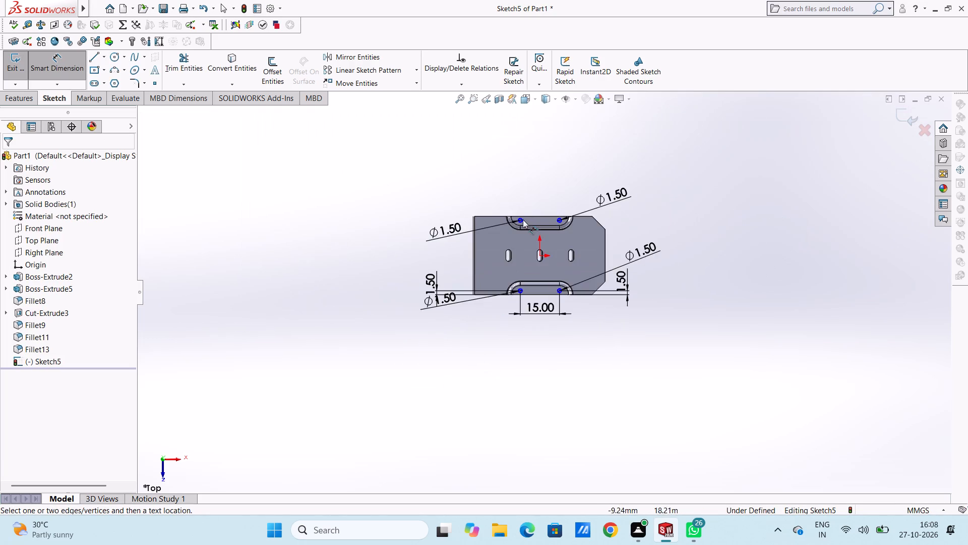
scroll(523, 220, "down", 7)
scroll(535, 262, "down", 3)
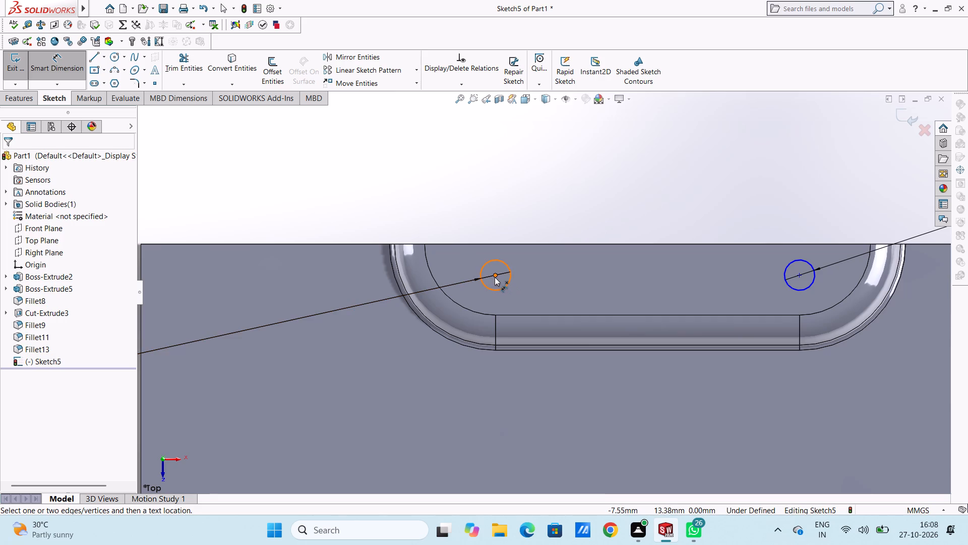
left_click(495, 277)
left_click(506, 243)
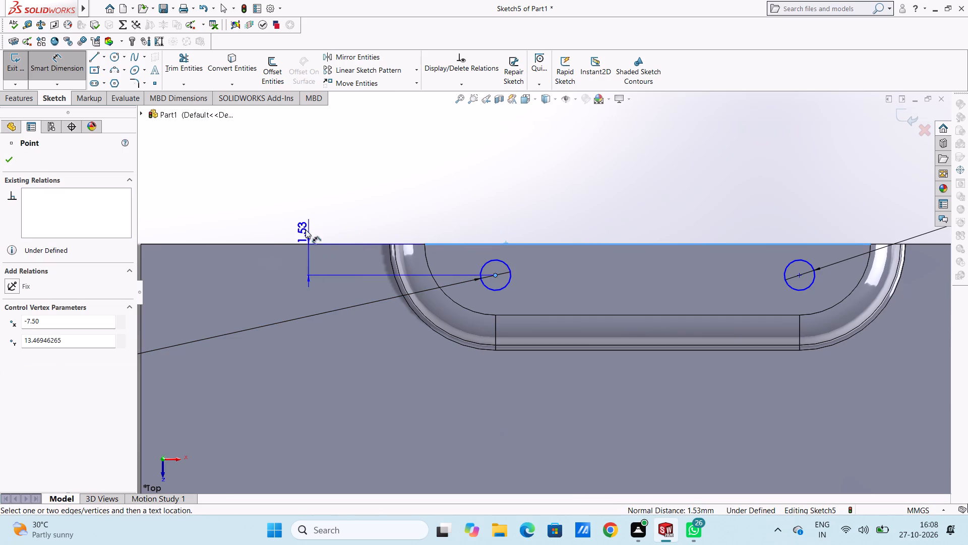
left_click(280, 187)
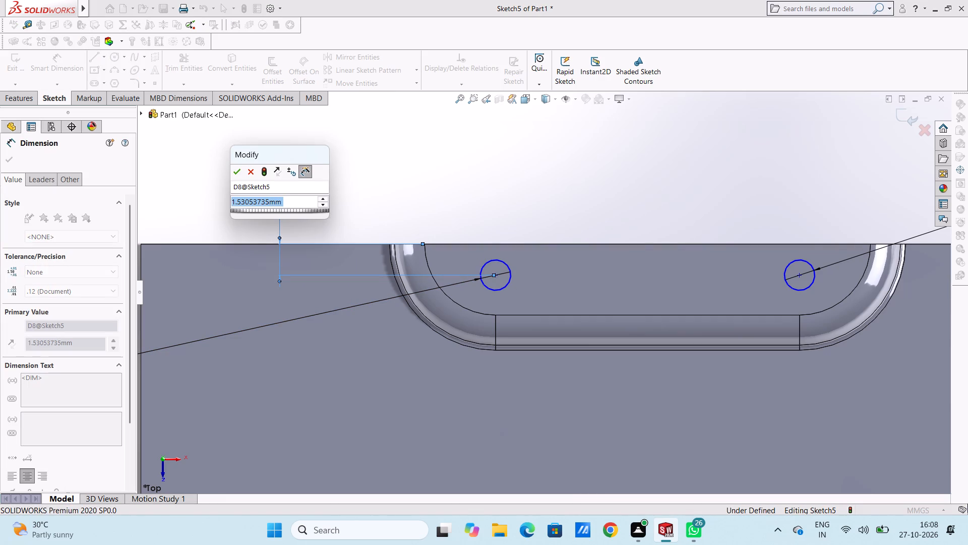
type("1.5")
key("Return")
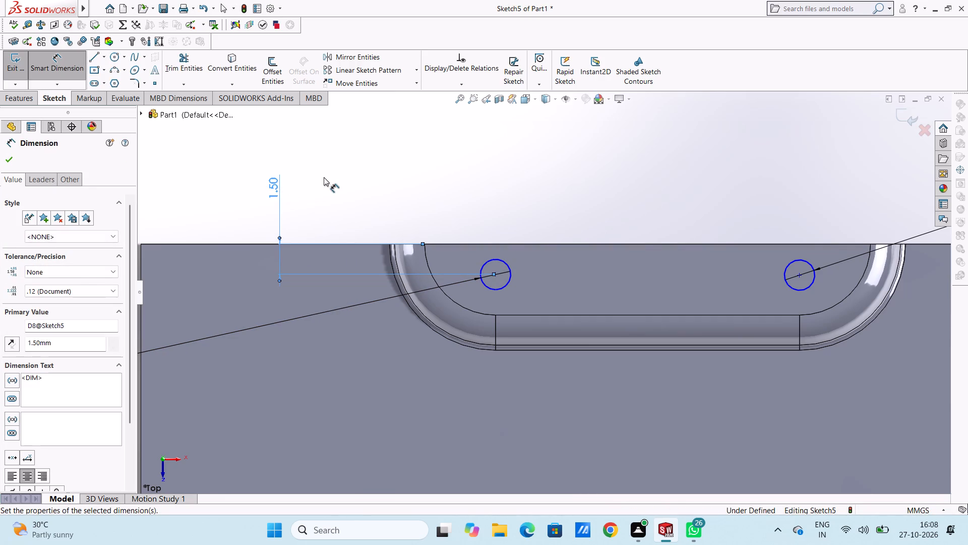
left_click(327, 176)
Dimension the centre of the rear boss's circle nearer the chamfered end 1.5 mm from the plate's rear edge.
scroll(535, 212, "up", 5)
scroll(728, 307, "down", 3)
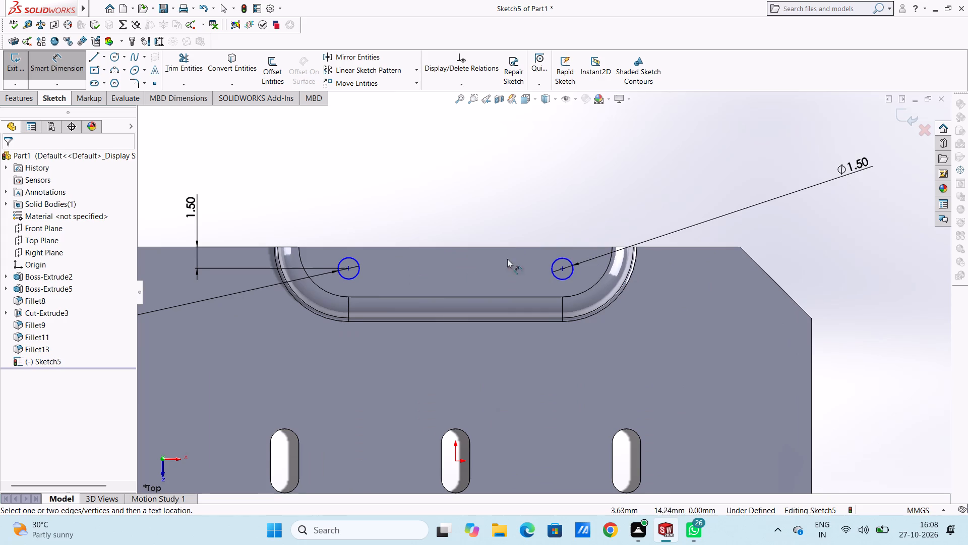
left_click(561, 270)
left_click(567, 246)
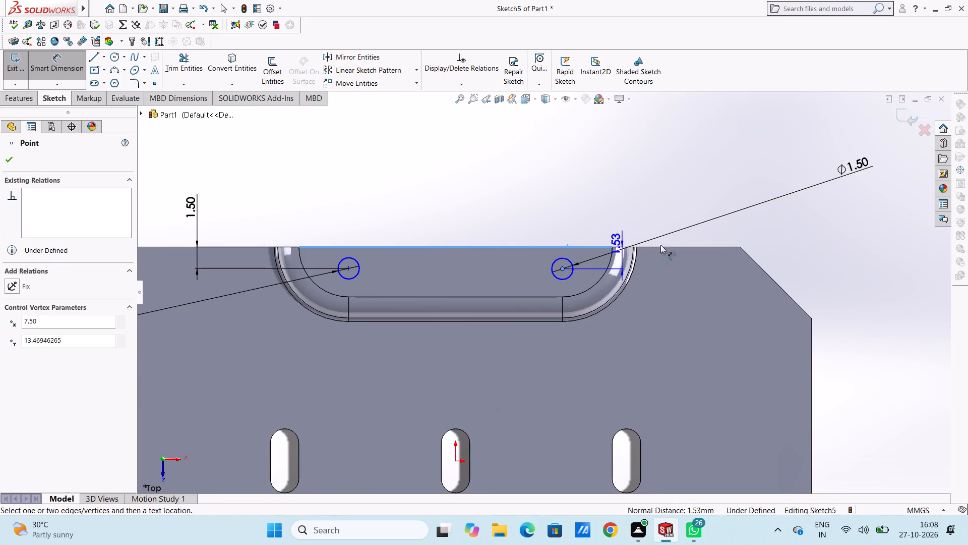
left_click(838, 239)
type("1.5")
key("Return")
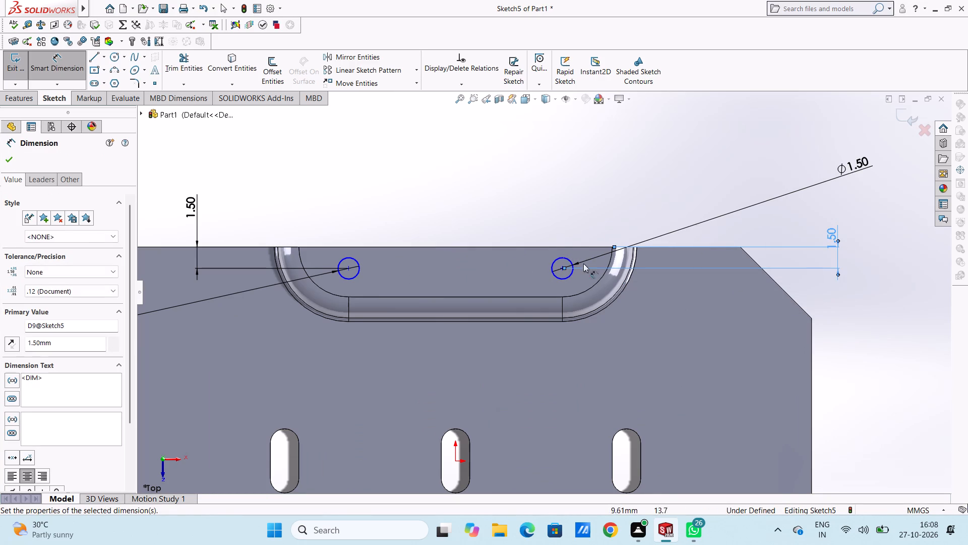
left_click(554, 211)
Dimension the centre-to-centre spacing of the rear boss's two circles at 15 mm.
scroll(462, 257, "up", 4)
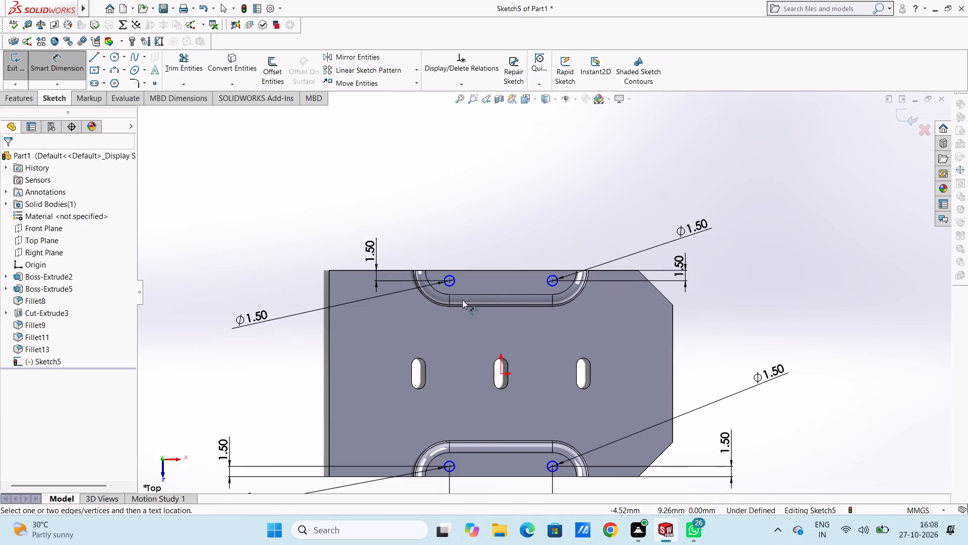
left_click(448, 280)
left_click(552, 280)
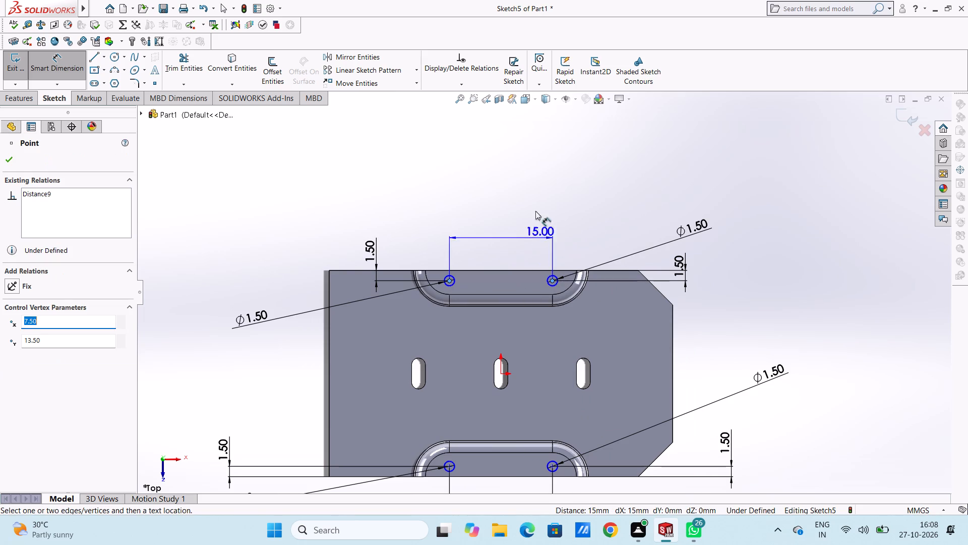
left_click(539, 168)
left_click(498, 148)
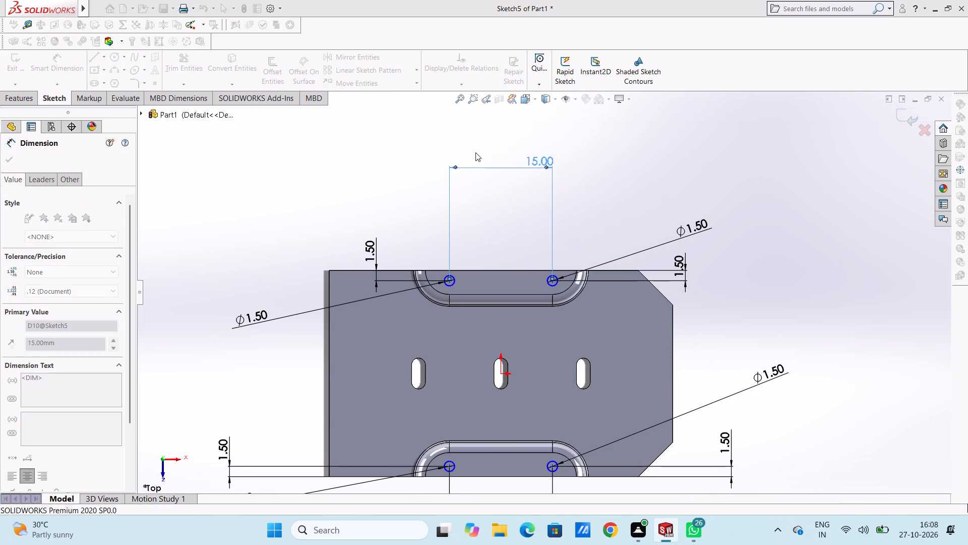
left_click(473, 152)
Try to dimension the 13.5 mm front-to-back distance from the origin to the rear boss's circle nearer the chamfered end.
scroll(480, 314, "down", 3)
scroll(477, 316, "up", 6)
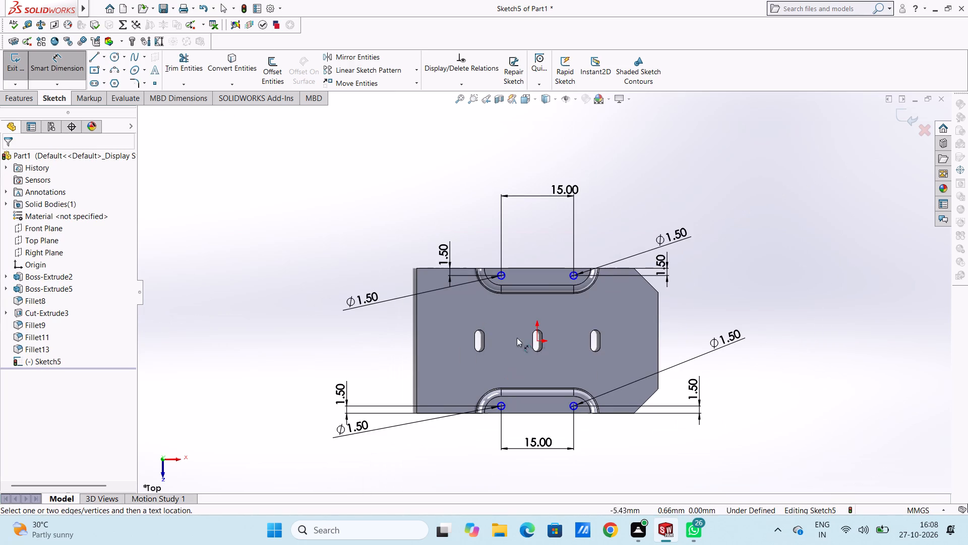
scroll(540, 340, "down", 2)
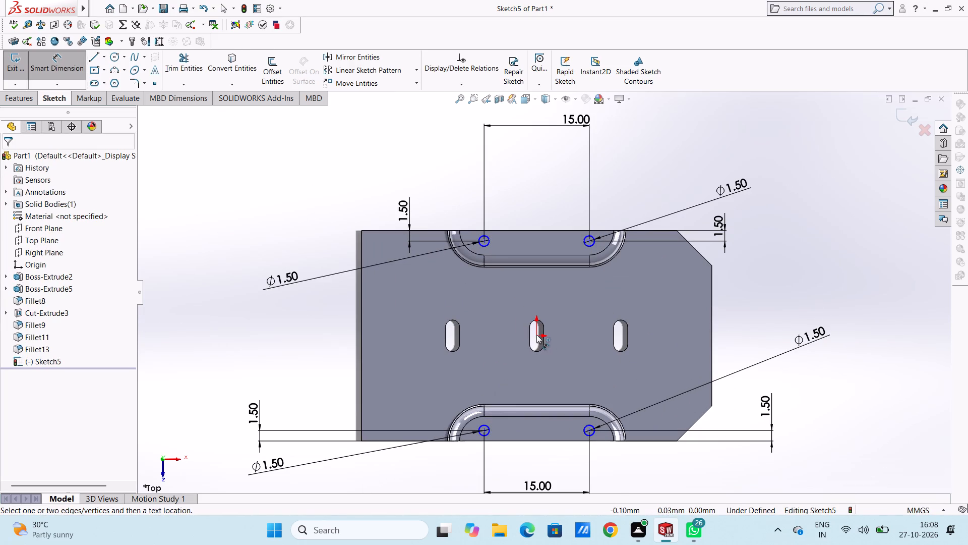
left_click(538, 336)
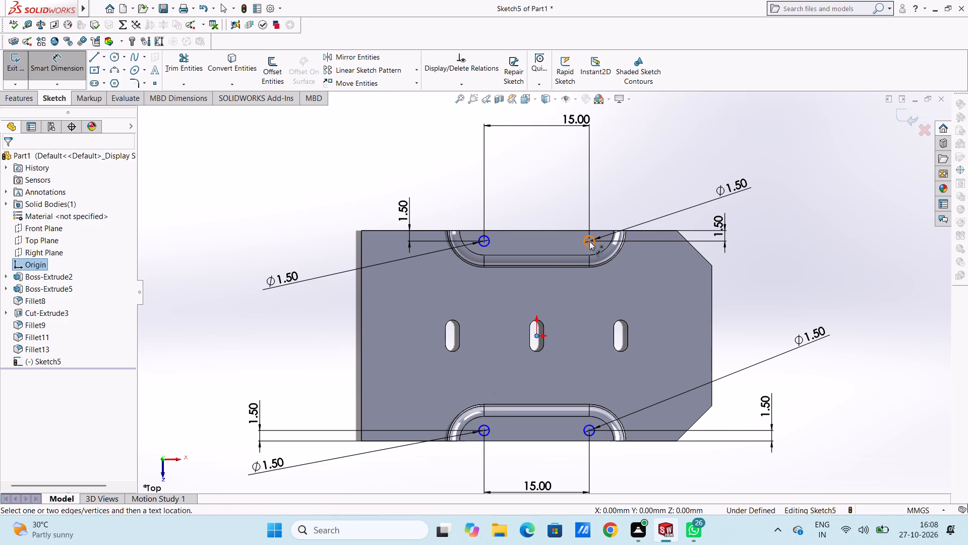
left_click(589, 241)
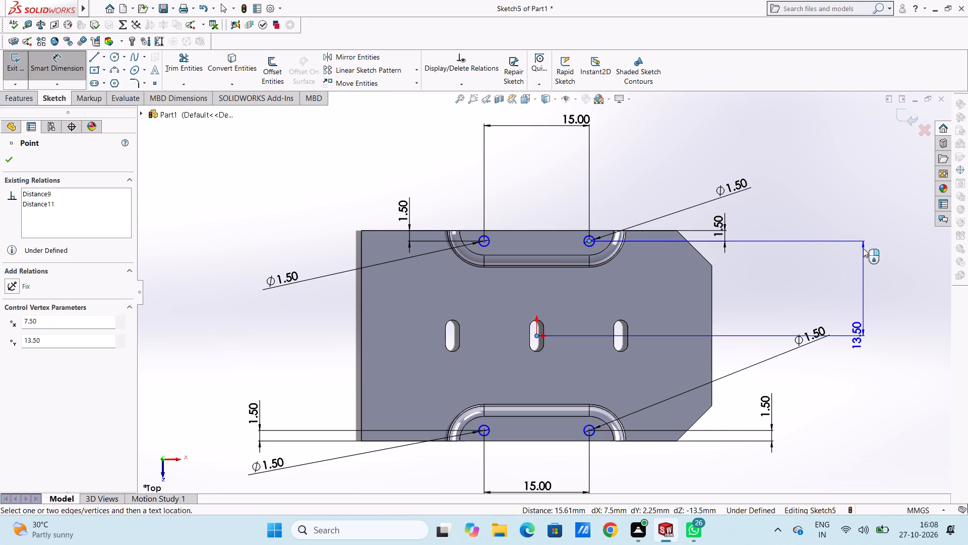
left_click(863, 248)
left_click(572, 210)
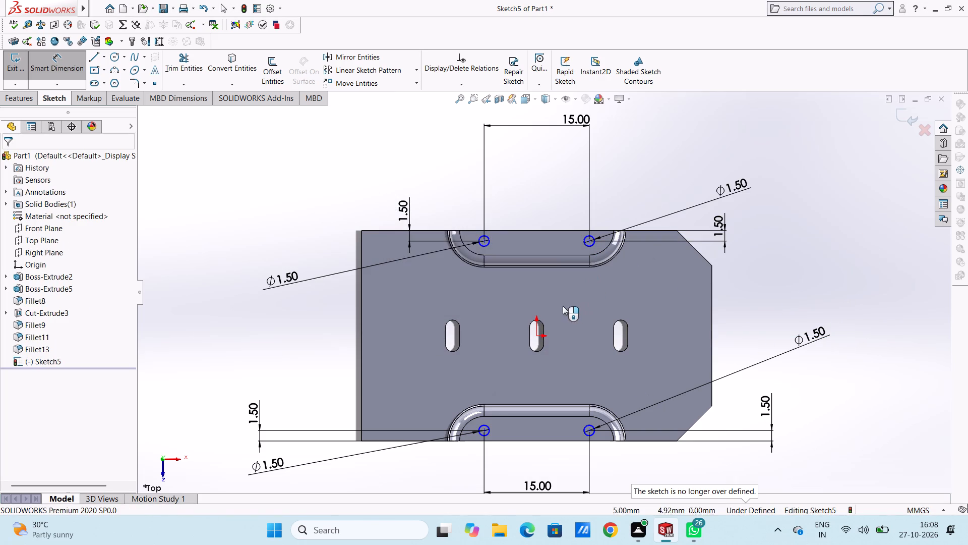
Dimension the lengthwise distance from the origin to the centre of the rear boss's circle nearer the chamfered end at 7.5 mm.
left_click(536, 336)
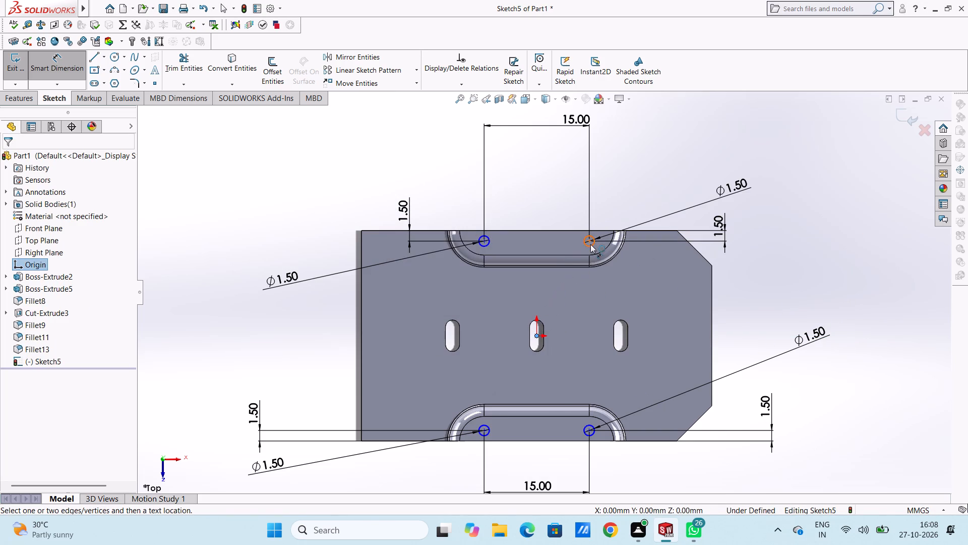
left_click(587, 243)
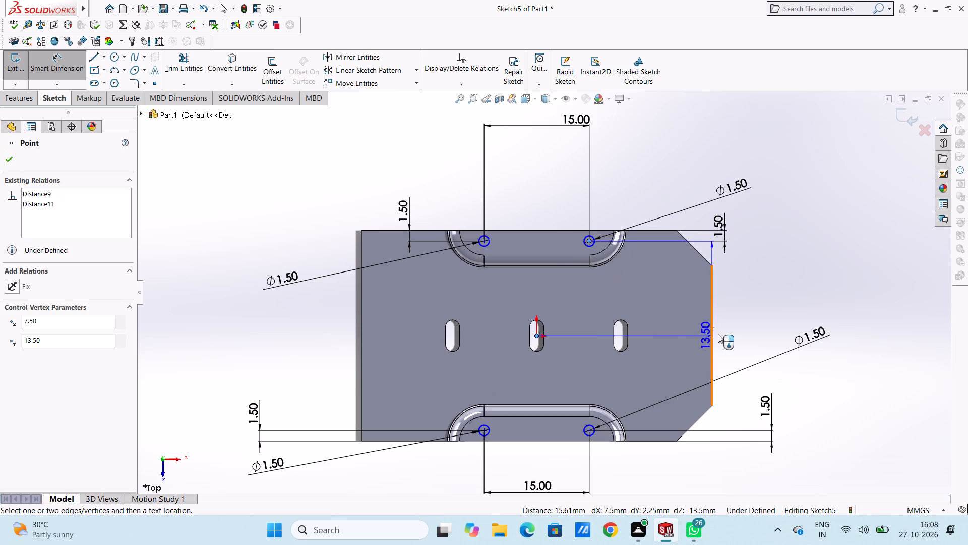
left_click(571, 374)
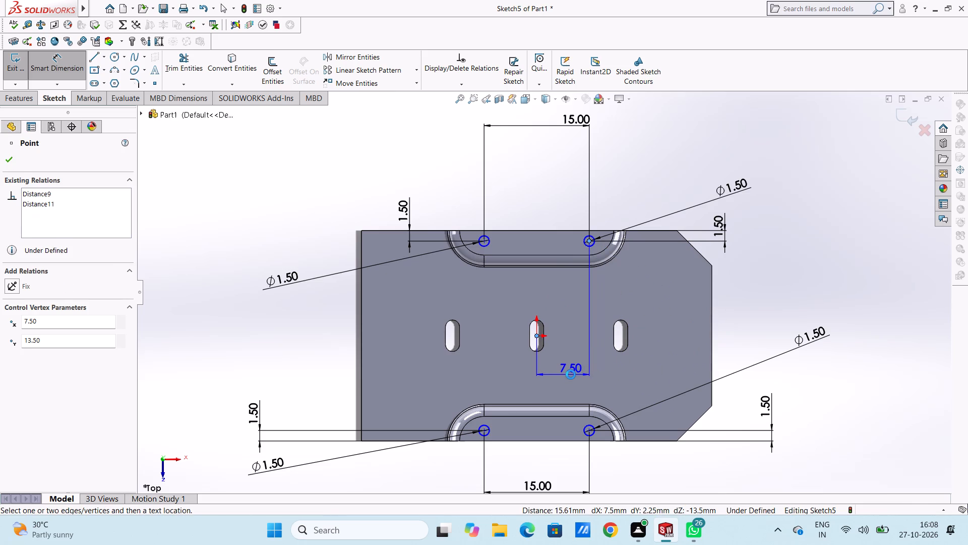
left_click(526, 362)
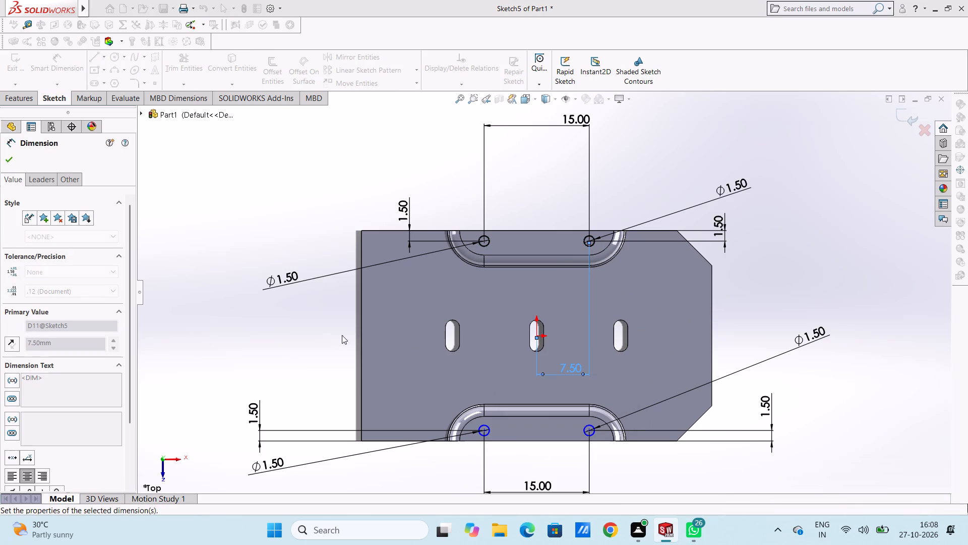
left_click(284, 344)
Dimension the lengthwise distance from the origin to the centre of the front boss's circle farther from the chamfered end at 7.5 mm.
scroll(449, 355, "up", 5)
scroll(531, 365, "down", 5)
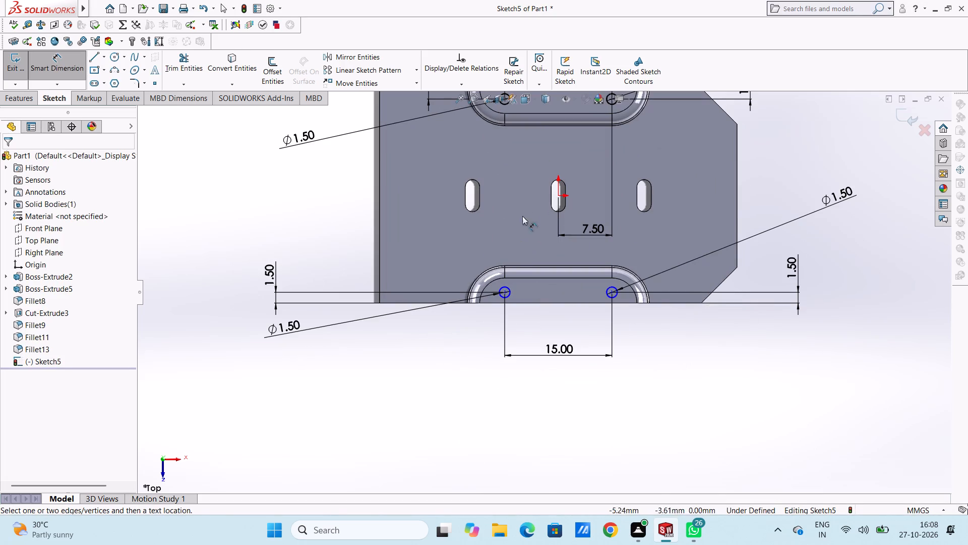
scroll(558, 207, "down", 3)
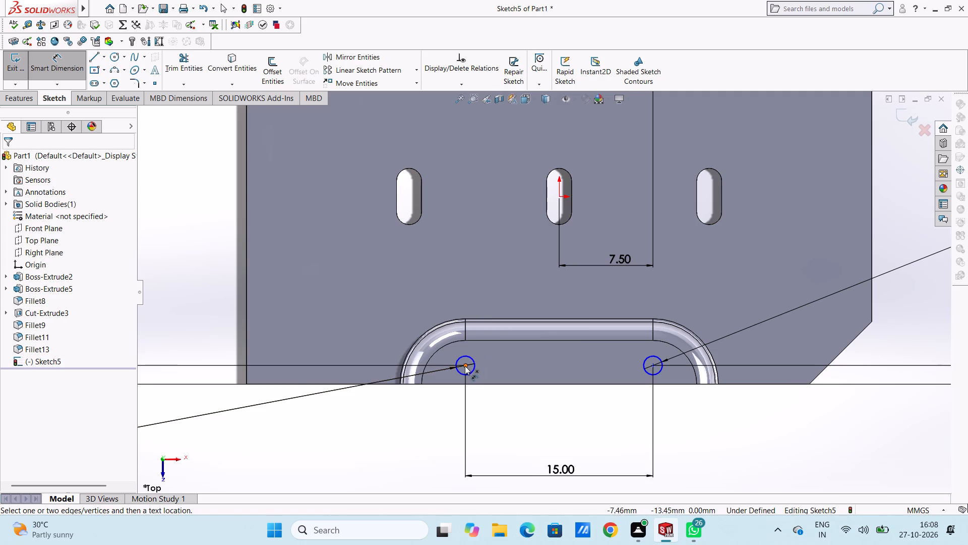
left_click(464, 366)
left_click(560, 198)
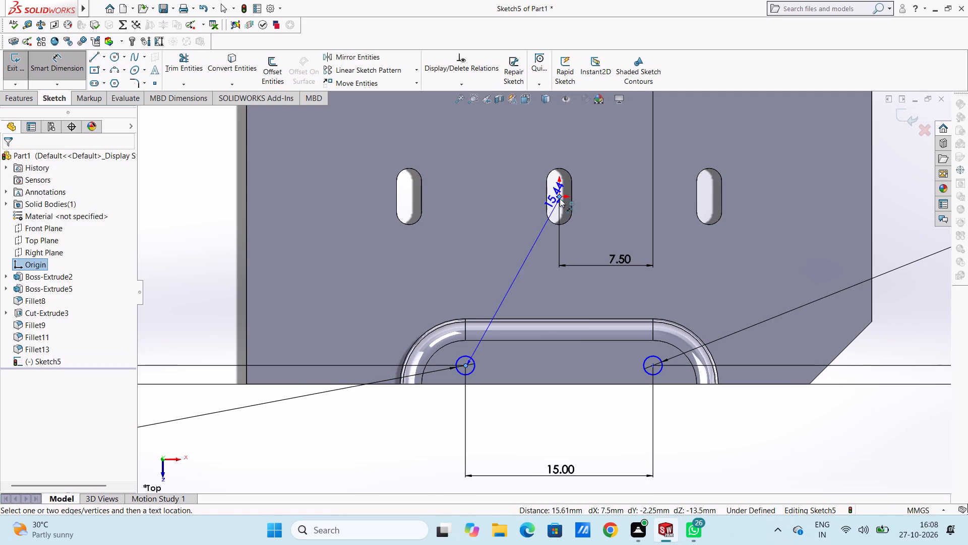
left_click(516, 152)
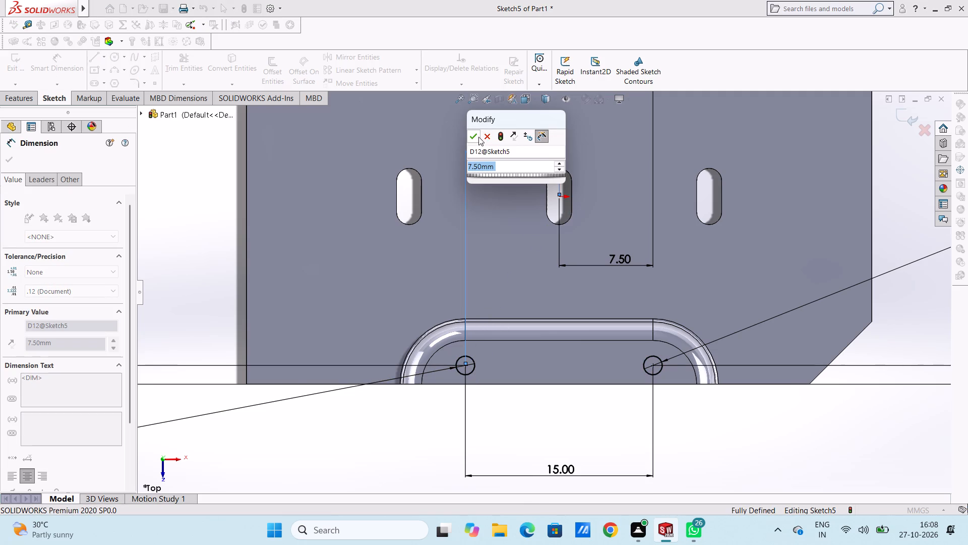
left_click(471, 137)
left_click(408, 198)
Cut the four 1.5 mm circles through the boss tops with a Blind Extruded Cut 1.5 mm deep.
scroll(408, 198, "up", 3)
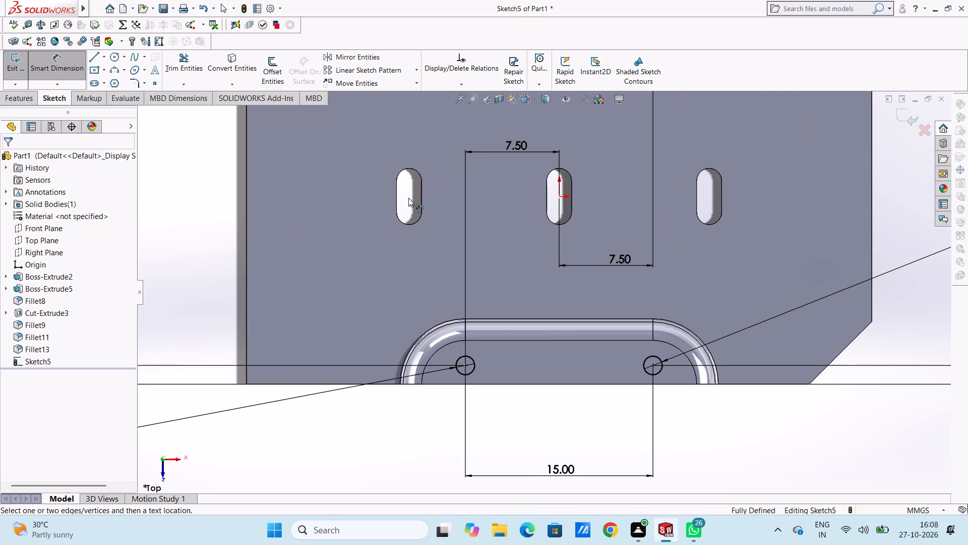
scroll(408, 198, "up", 4)
scroll(565, 366, "down", 2)
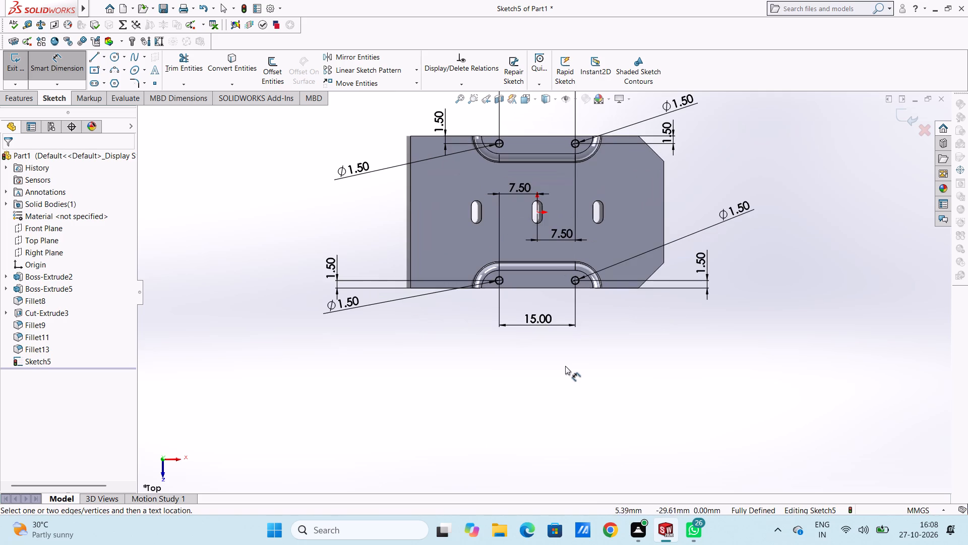
middle_click_drag(592, 385, 542, 309)
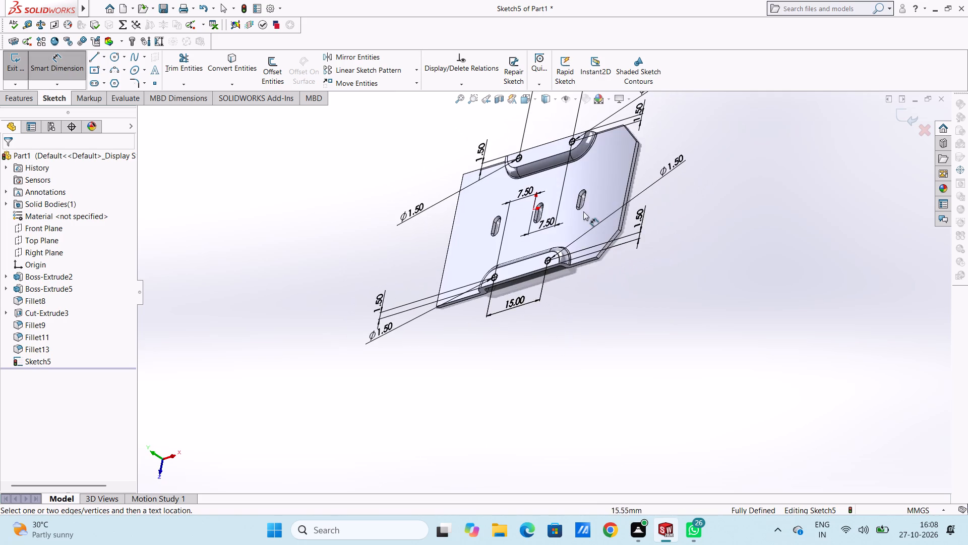
scroll(590, 139, "down", 2)
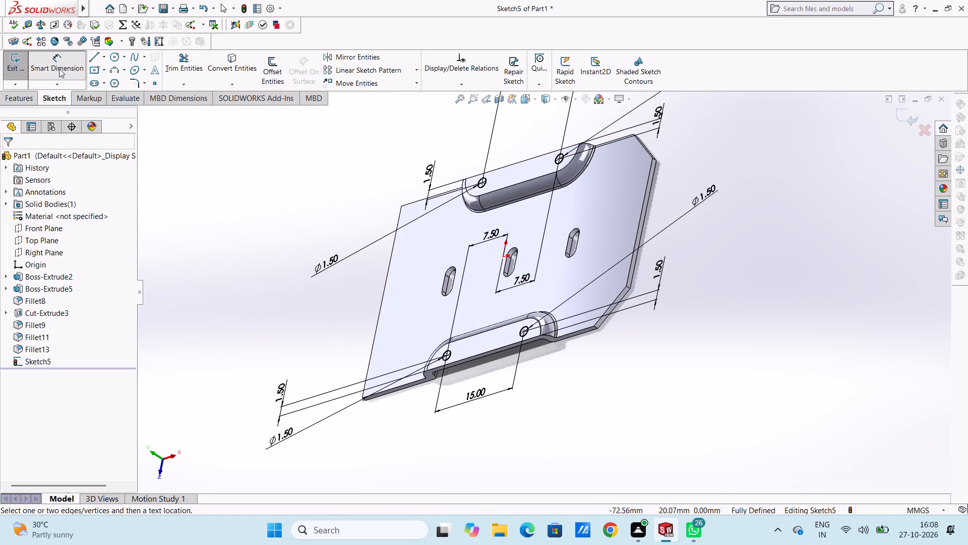
left_click(59, 68)
left_click(23, 97)
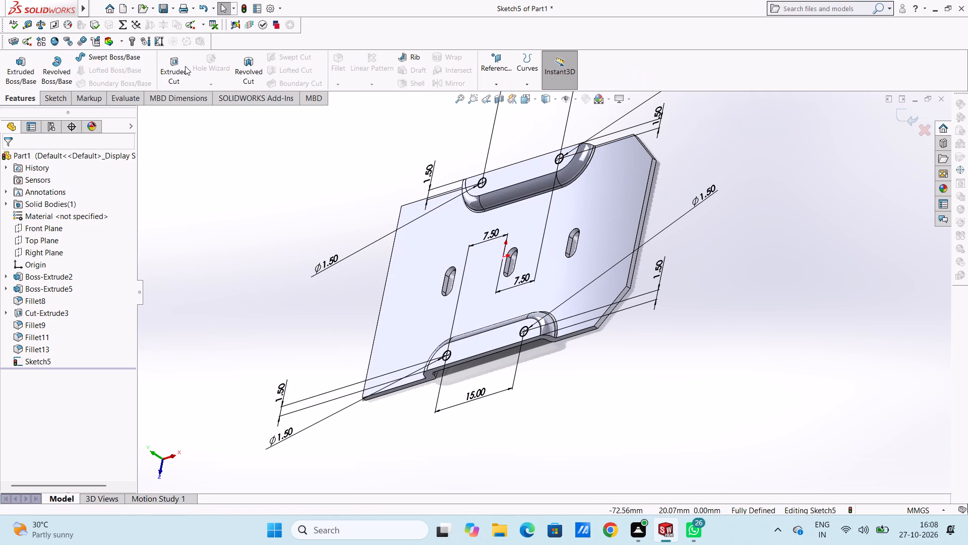
left_click(171, 66)
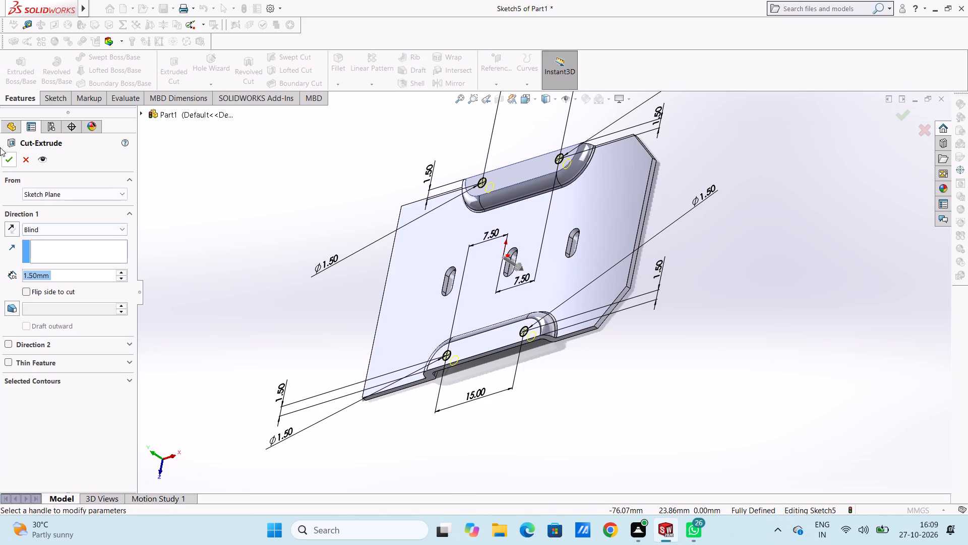
left_click(10, 163)
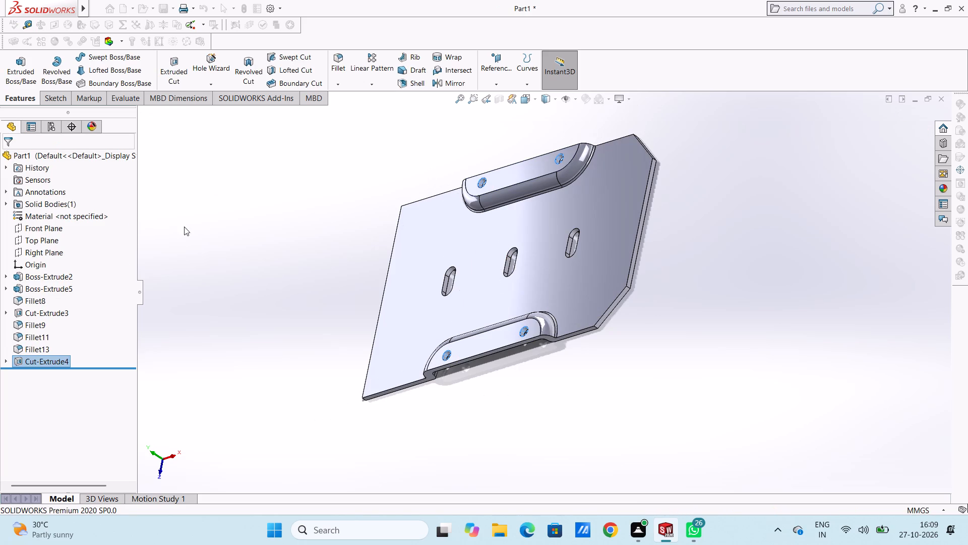
left_click(211, 218)
Examine the boss holes and the plate's underside from several angles, ending in the Top view.
scroll(345, 214, "up", 3)
middle_click_drag(382, 265, 415, 330)
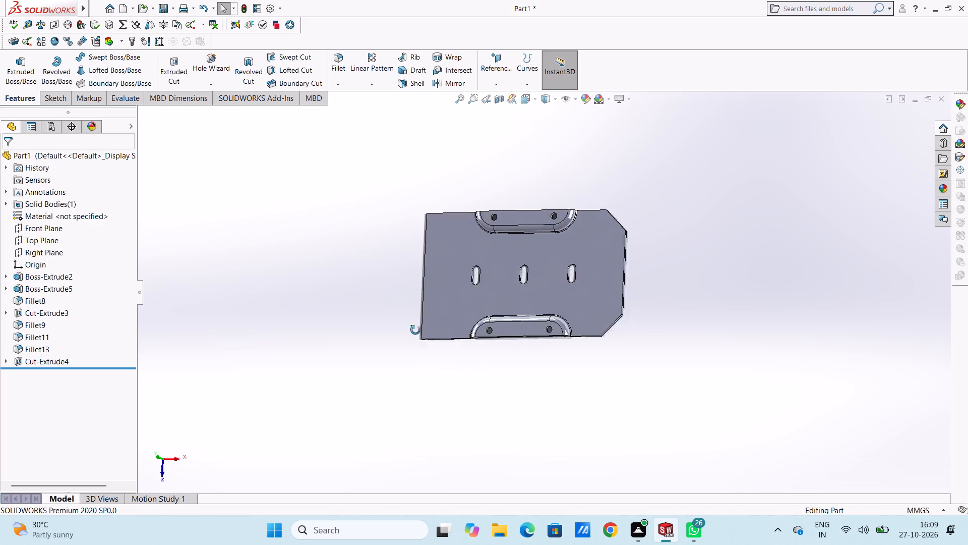
middle_click_drag(415, 330, 491, 437)
middle_click_drag(403, 244, 503, 343)
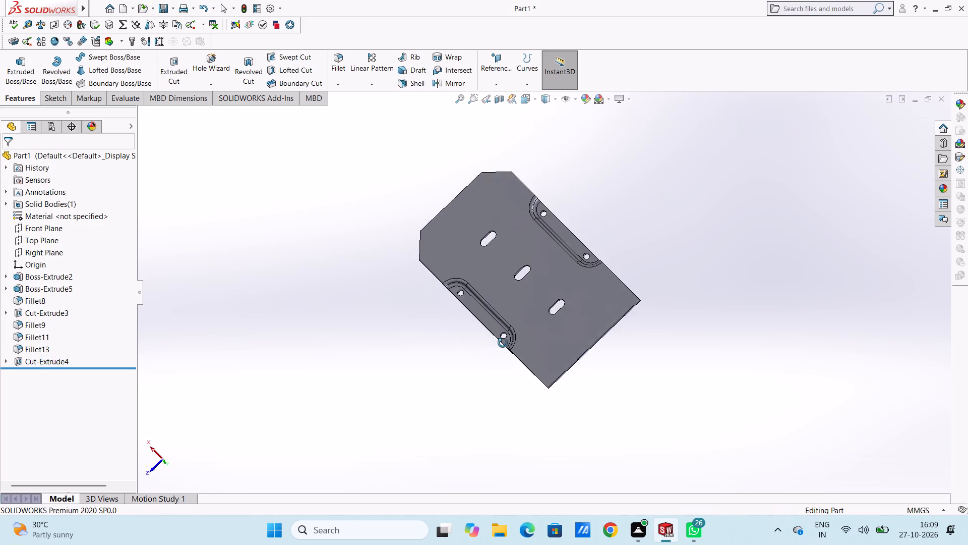
middle_click_drag(503, 343, 553, 401)
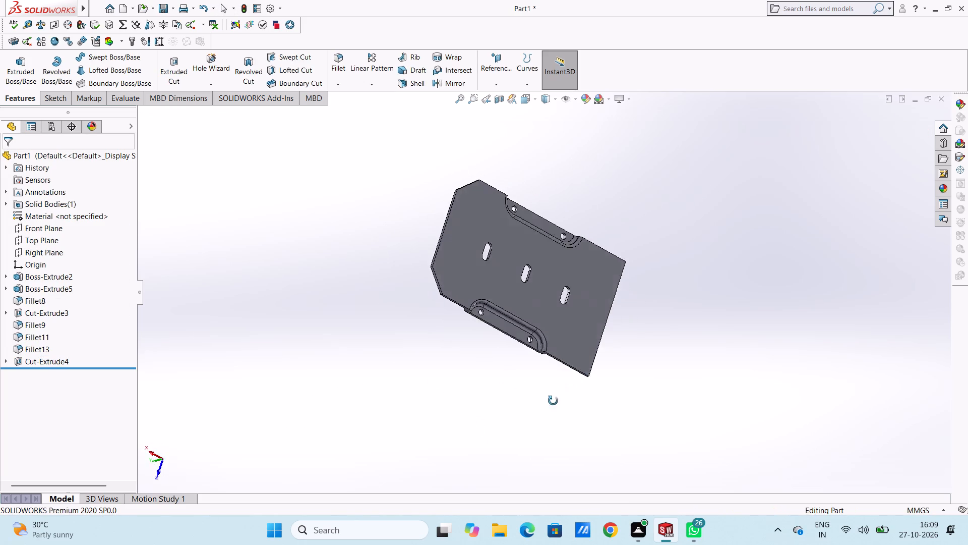
middle_click_drag(553, 401, 354, 323)
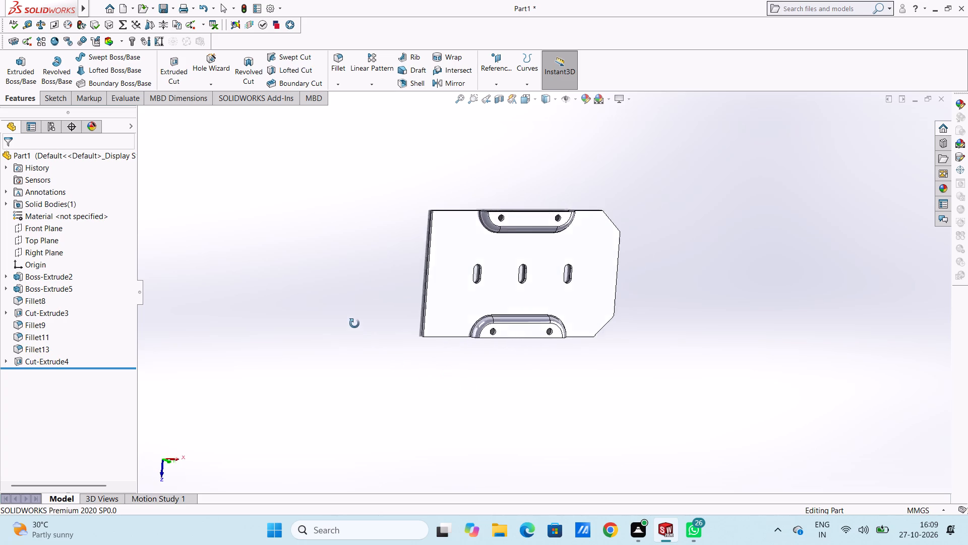
middle_click_drag(354, 323, 329, 283)
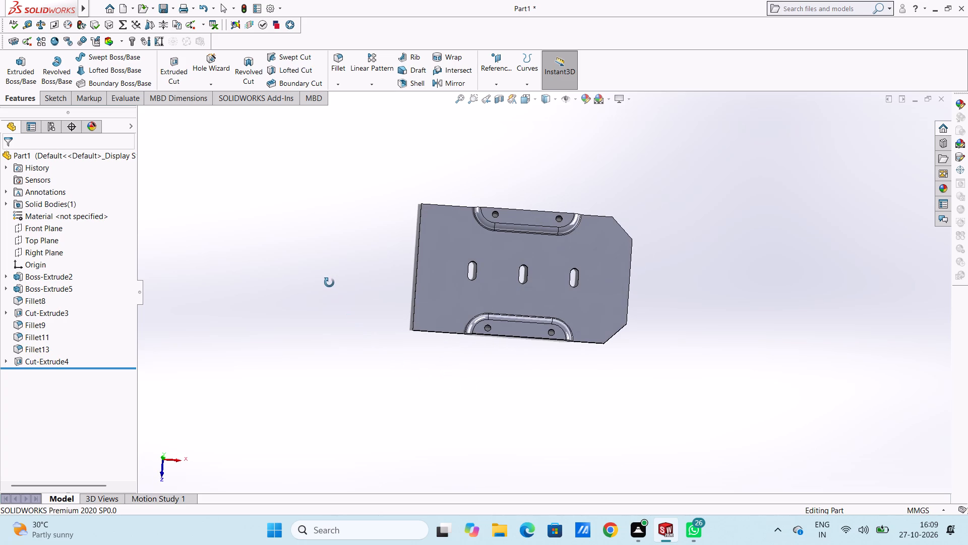
middle_click_drag(329, 283, 351, 223)
middle_click_drag(453, 364, 426, 224)
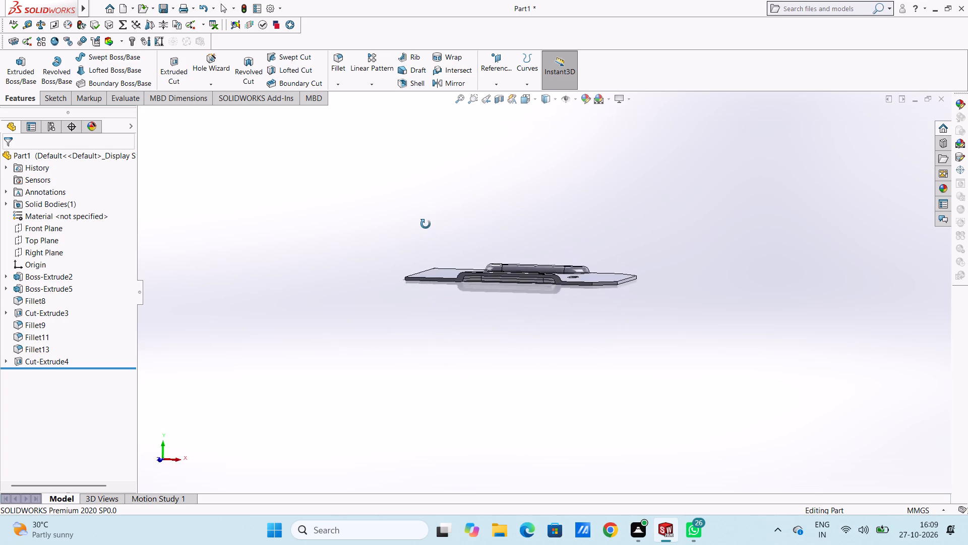
middle_click_drag(426, 224, 423, 322)
scroll(384, 228, "down", 1)
middle_click_drag(423, 322, 419, 333)
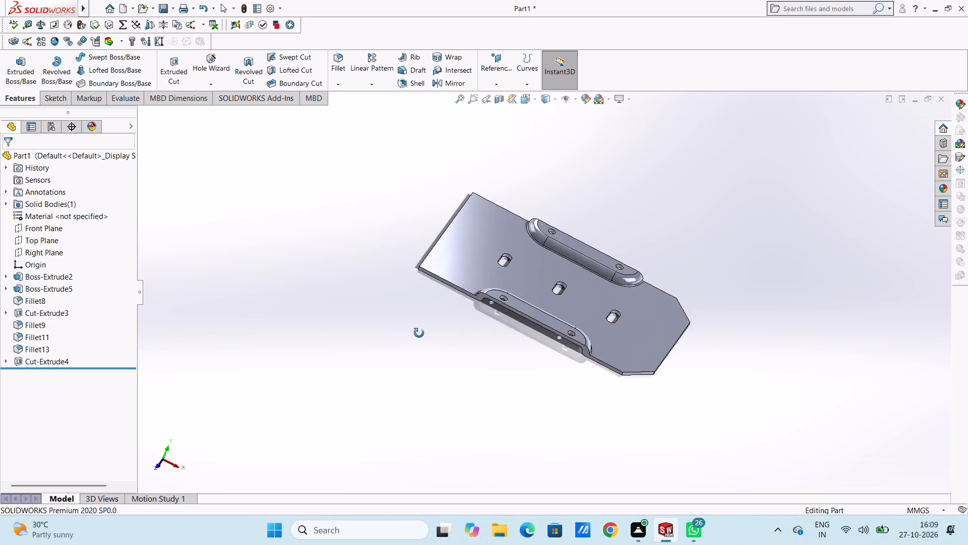
middle_click_drag(419, 333, 379, 258)
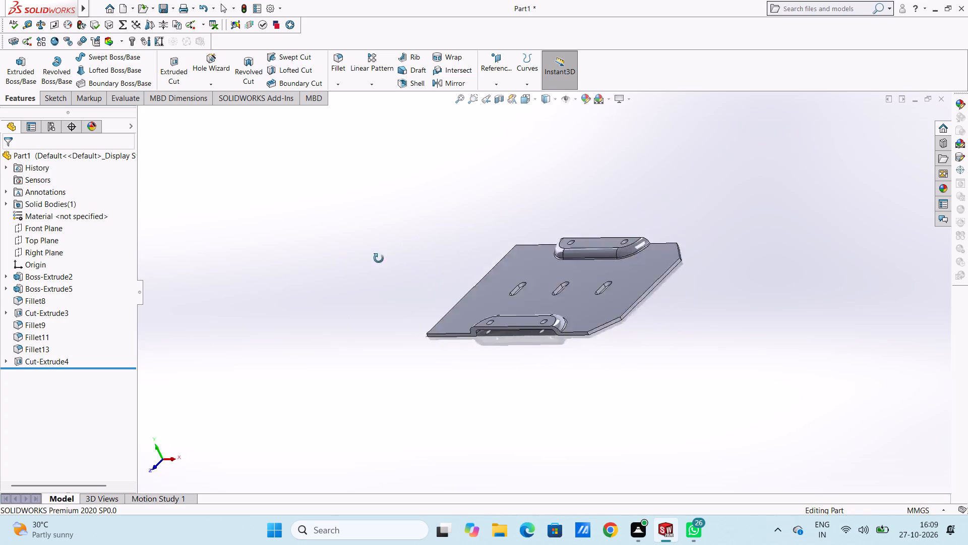
middle_click_drag(379, 258, 416, 216)
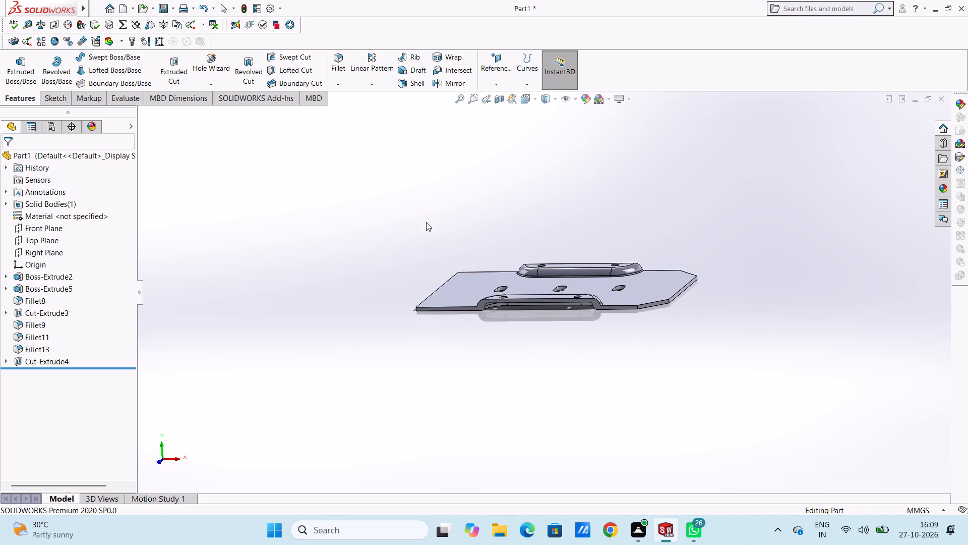
scroll(587, 337, "down", 3)
scroll(535, 349, "up", 4)
middle_click_drag(541, 363, 521, 198)
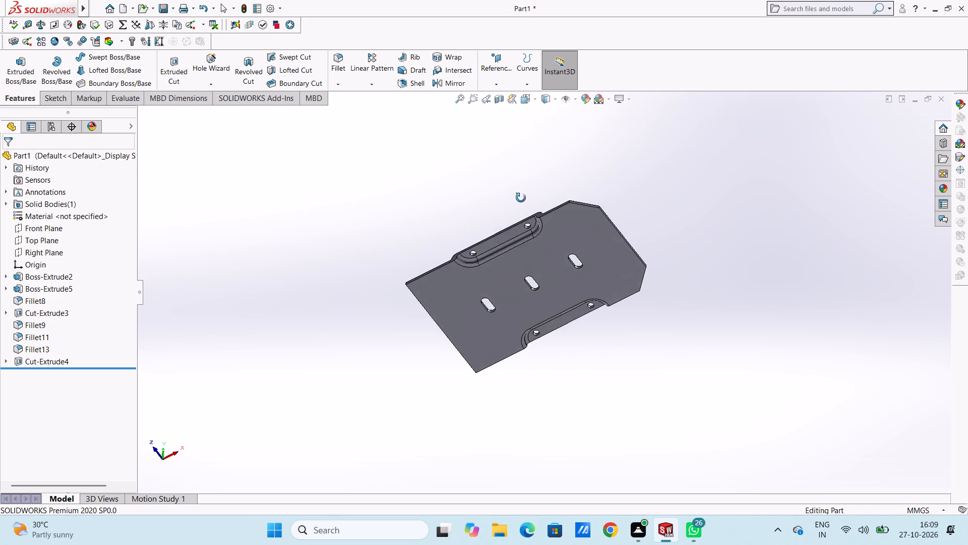
middle_click_drag(521, 198, 508, 198)
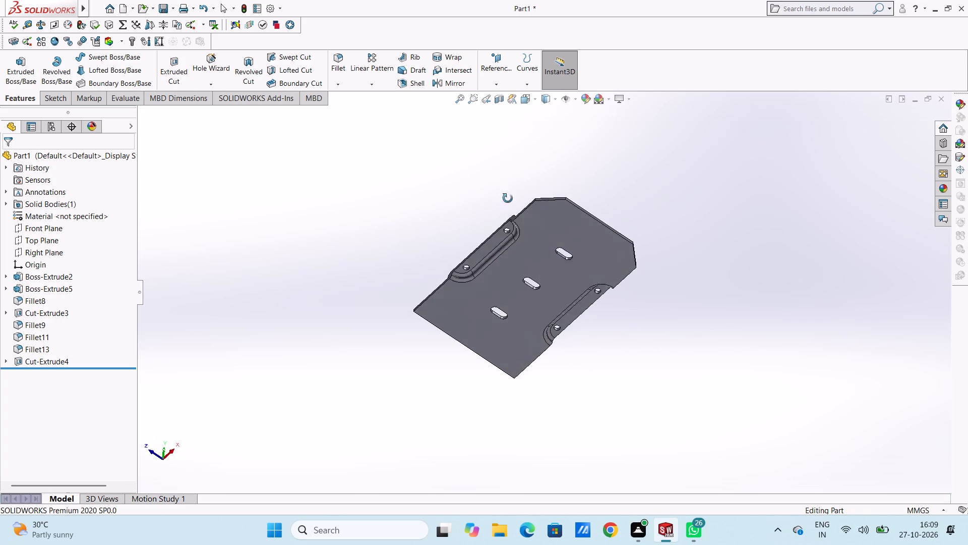
middle_click_drag(508, 198, 507, 177)
middle_click_drag(545, 314, 591, 192)
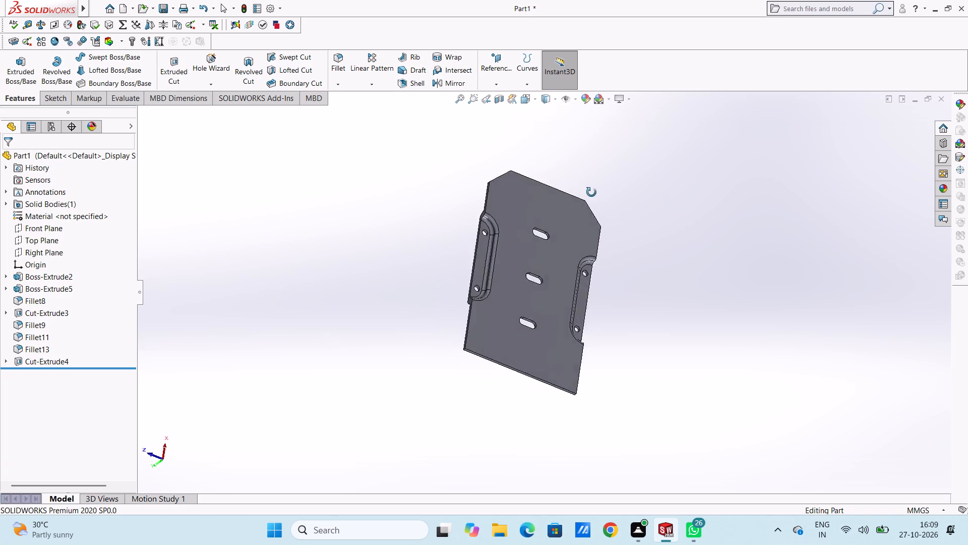
middle_click_drag(591, 192, 535, 254)
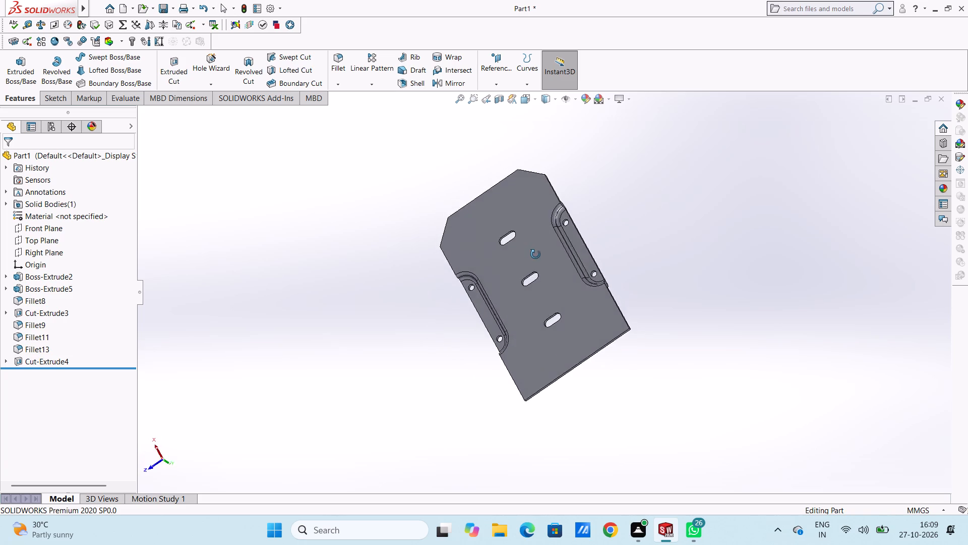
middle_click_drag(535, 254, 511, 266)
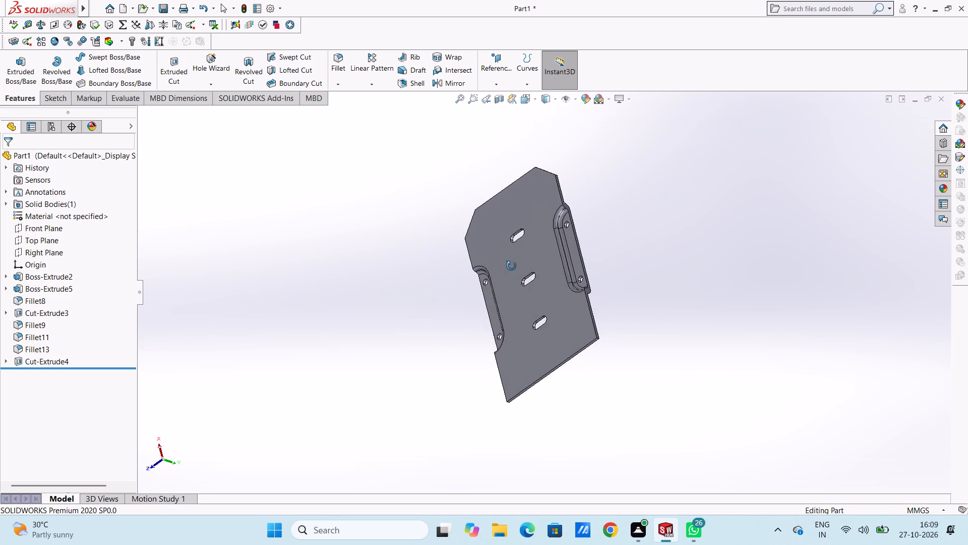
middle_click_drag(511, 266, 527, 257)
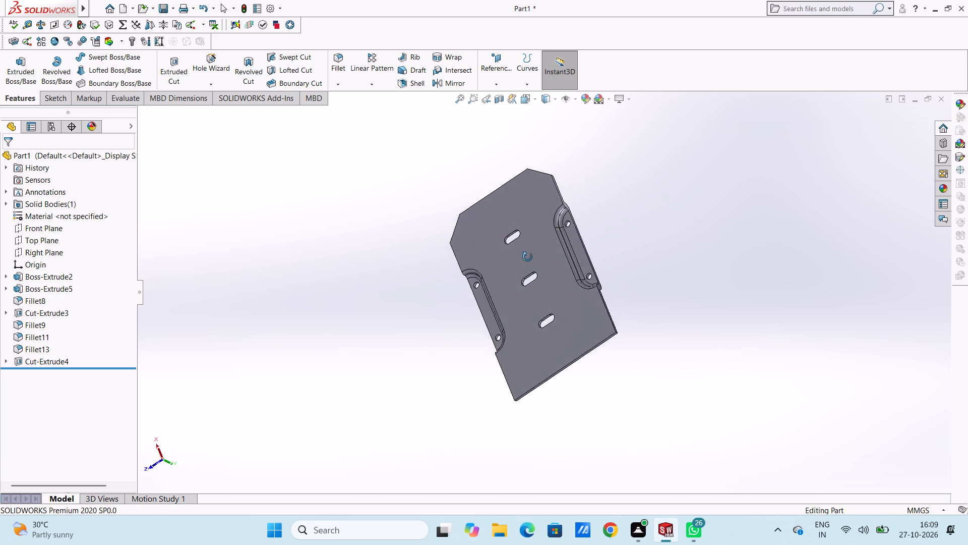
middle_click_drag(527, 257, 602, 266)
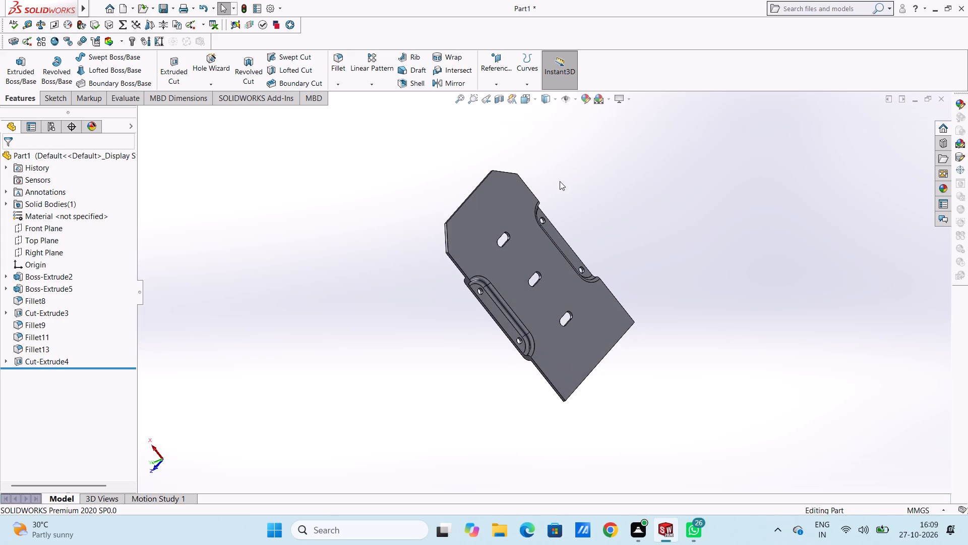
middle_click_drag(550, 180, 700, 161)
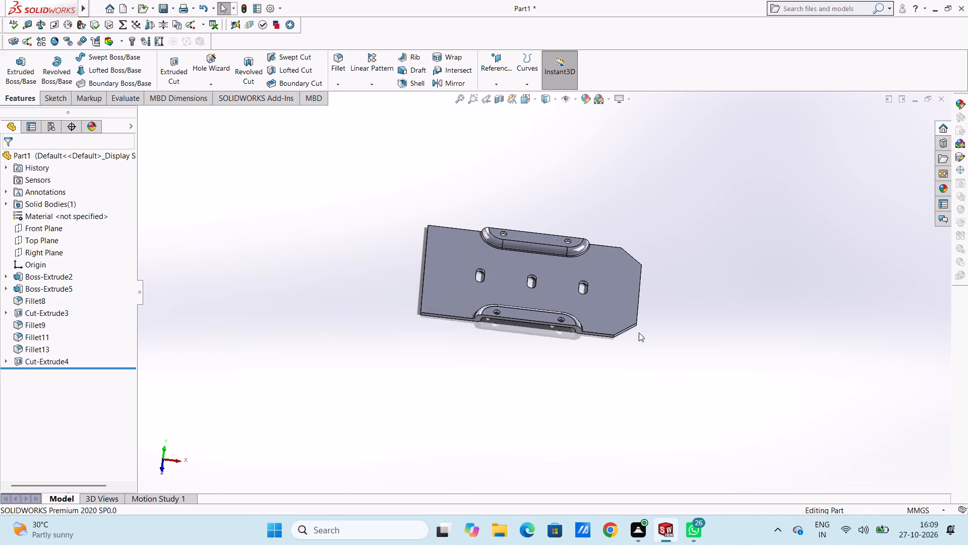
middle_click_drag(631, 345, 639, 323)
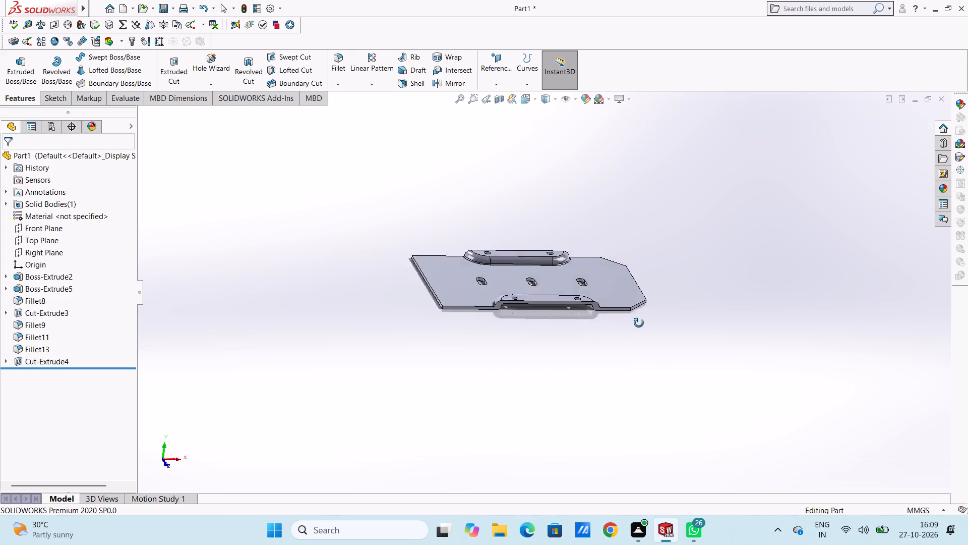
middle_click_drag(639, 323, 626, 345)
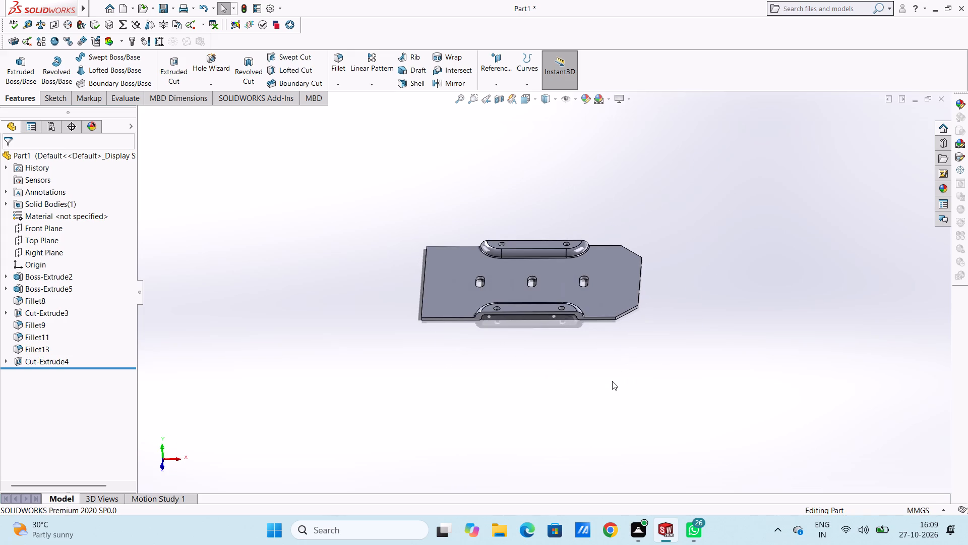
key("ctrl+5")
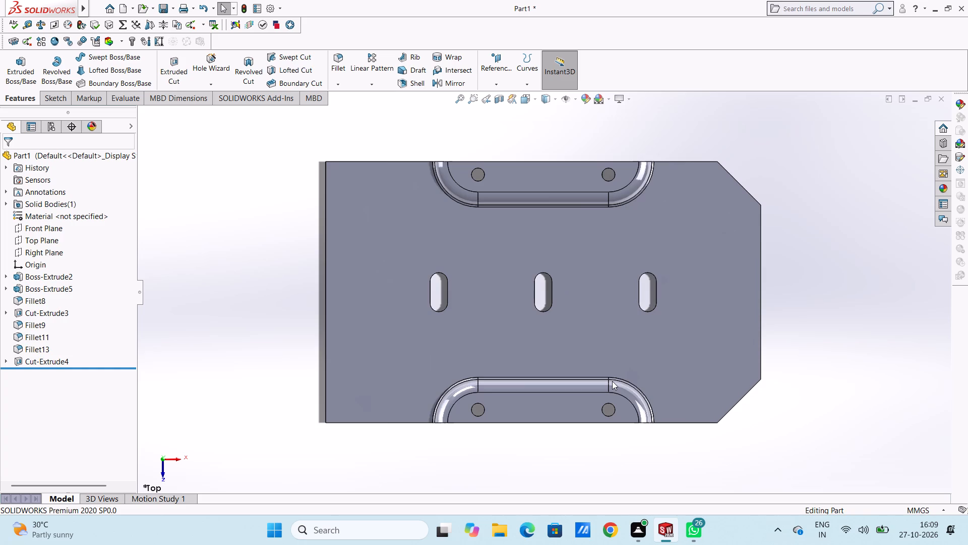
Open a sketch on the plate's thin end face opposite the chamfered end, in the Left view.
scroll(612, 381, "up", 3)
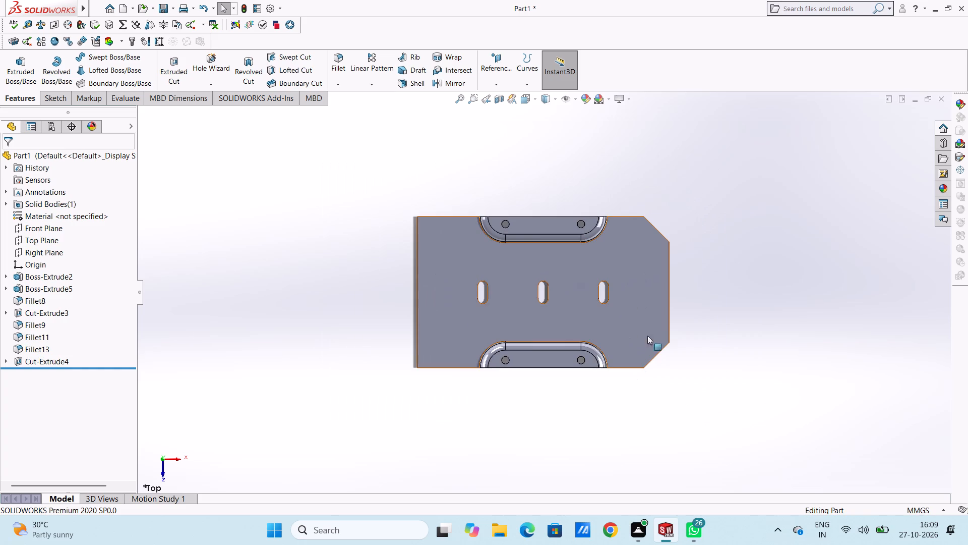
scroll(733, 323, "down", 1)
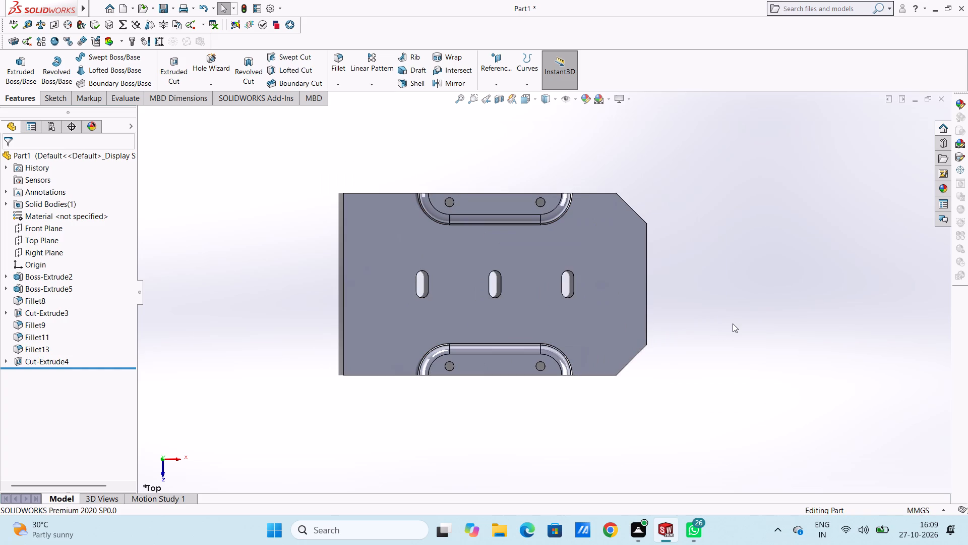
key("ctrl+3")
scroll(733, 323, "up", 7)
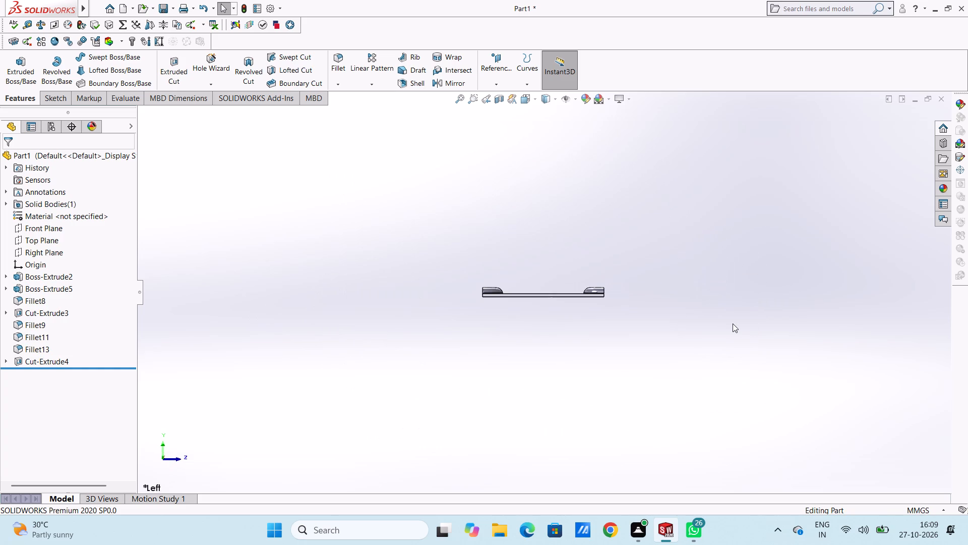
scroll(550, 277, "down", 3)
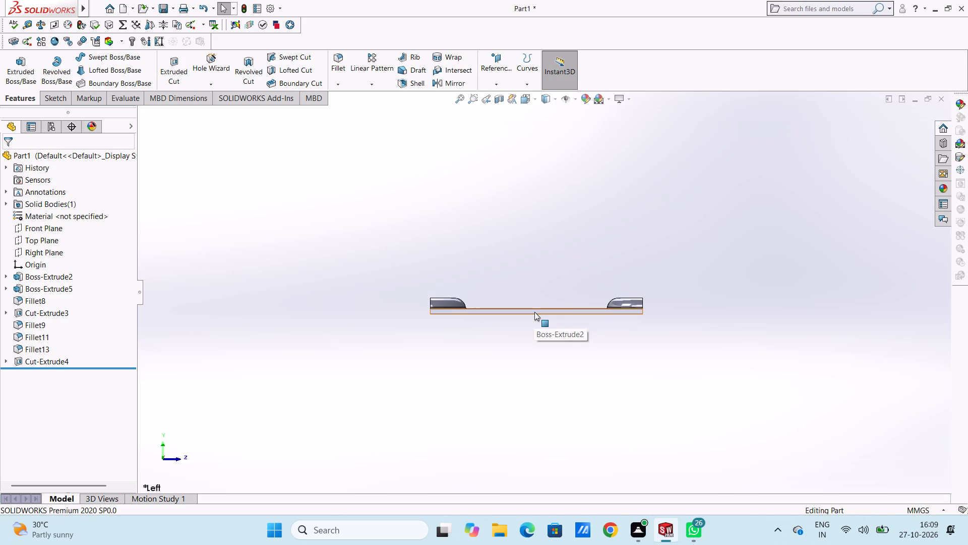
left_click(534, 312)
left_click(578, 284)
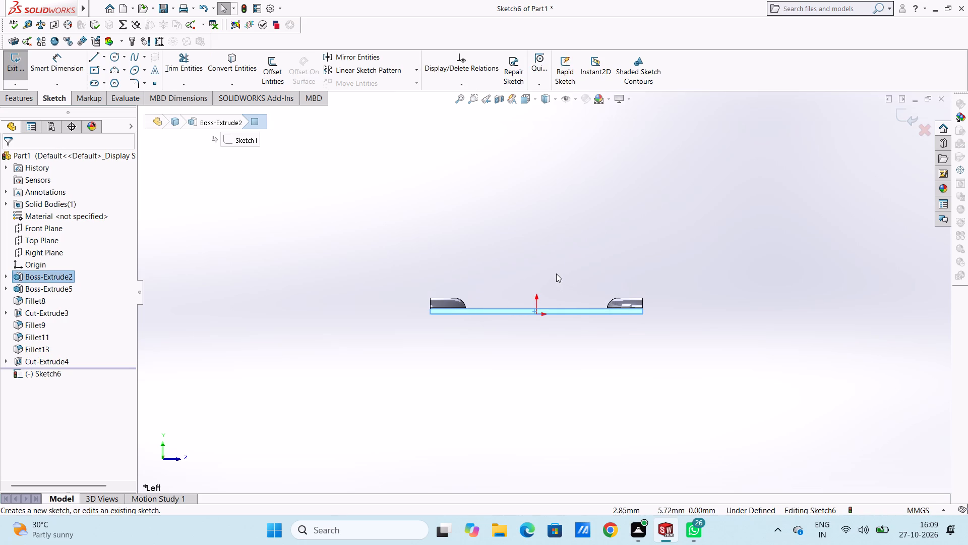
left_click(556, 274)
Offset the end face's bottom edge 25 mm upward with Offset Entities, reversing the direction so the line lies above the plate.
scroll(585, 308, "down", 3)
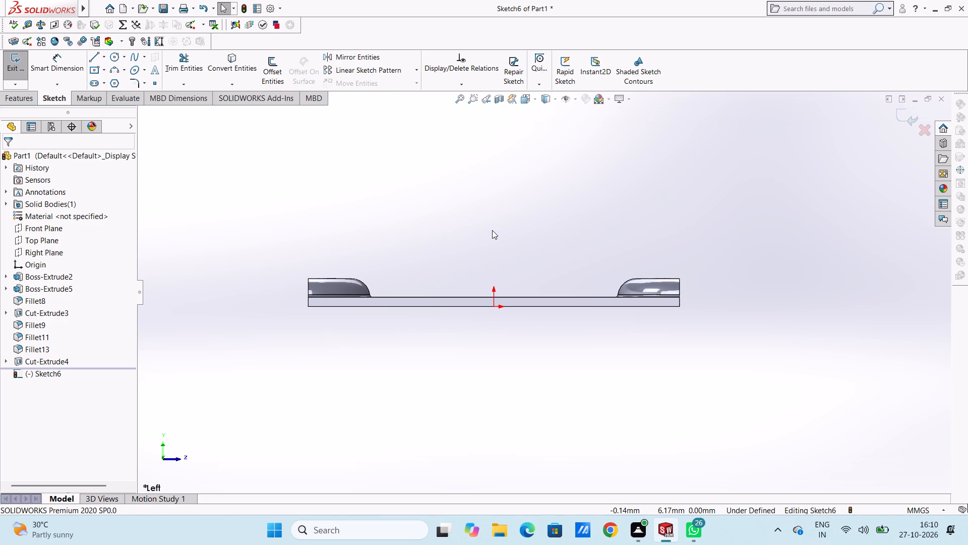
scroll(492, 230, "up", 9)
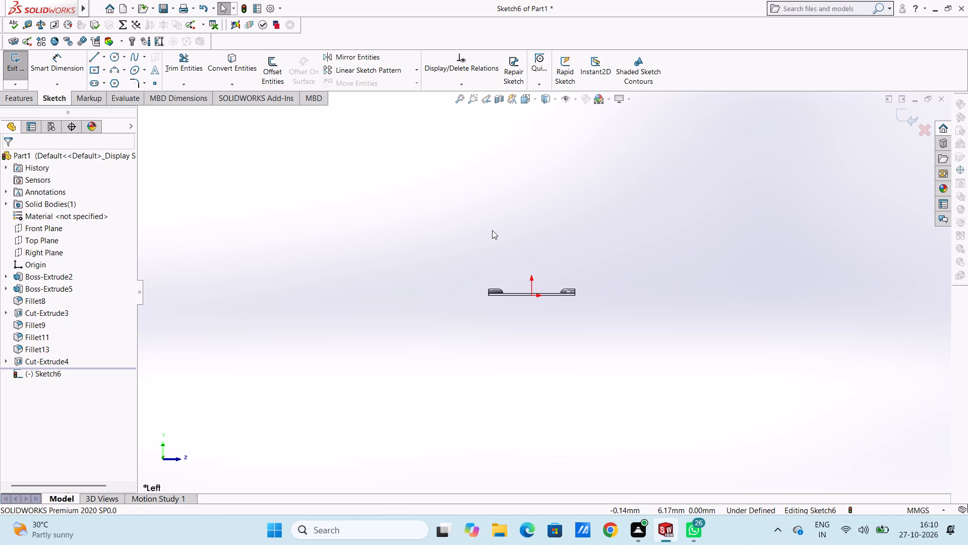
scroll(569, 322, "down", 3)
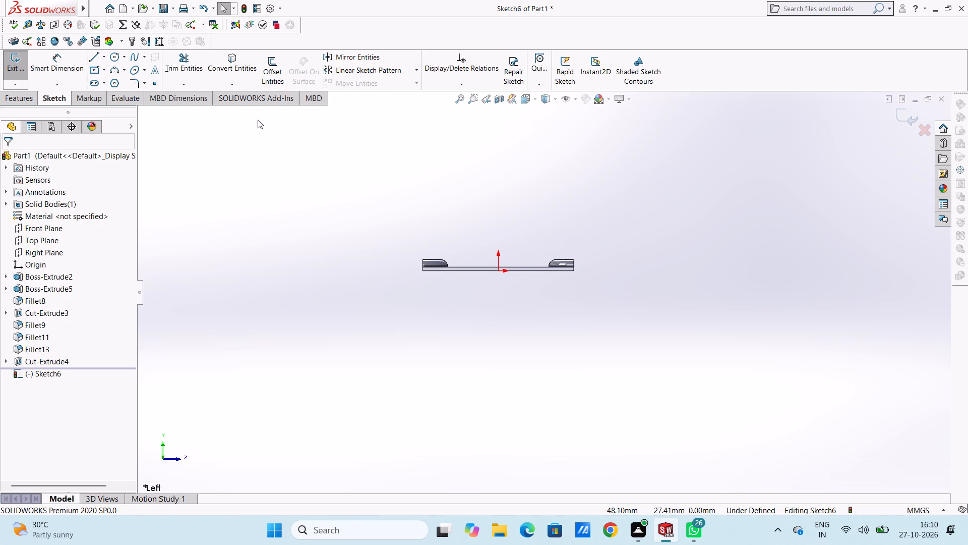
left_click_drag(275, 69, 274, 75)
scroll(509, 278, "down", 4)
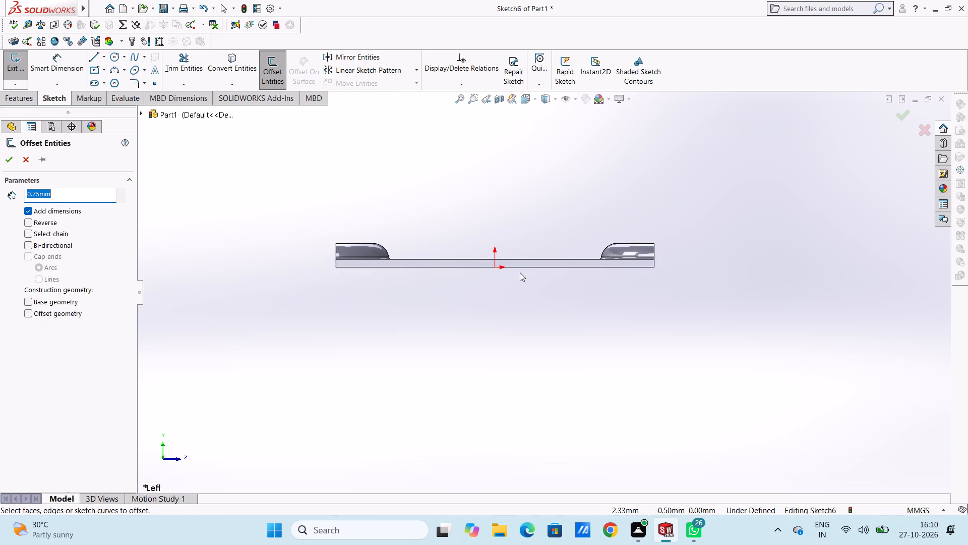
left_click(522, 267)
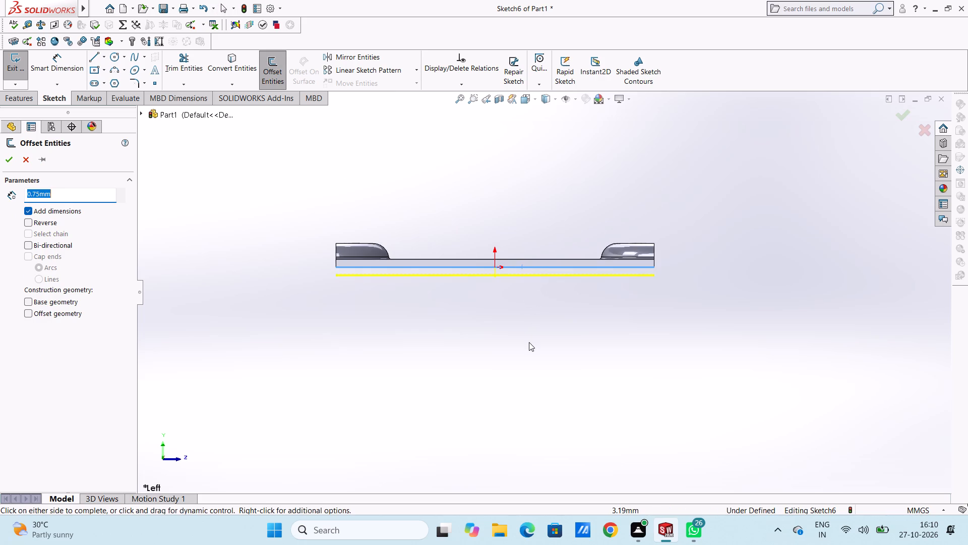
type("25")
key("Return")
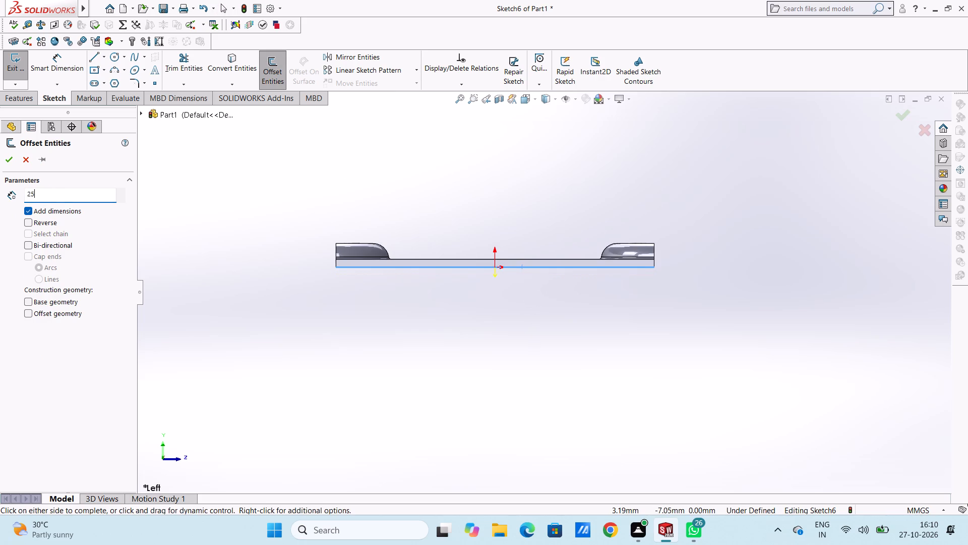
left_click(28, 221)
scroll(330, 263, "up", 5)
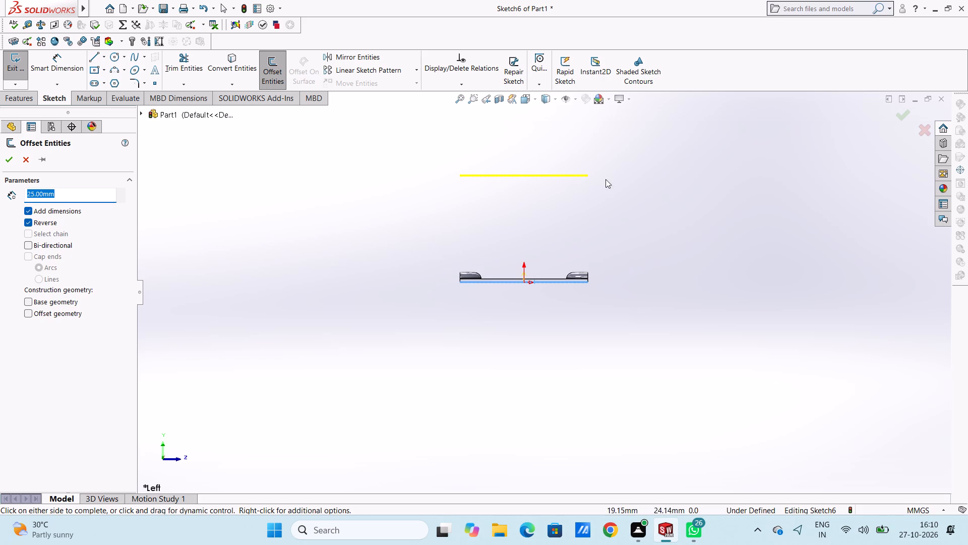
scroll(558, 198, "up", 2)
scroll(558, 166, "down", 1)
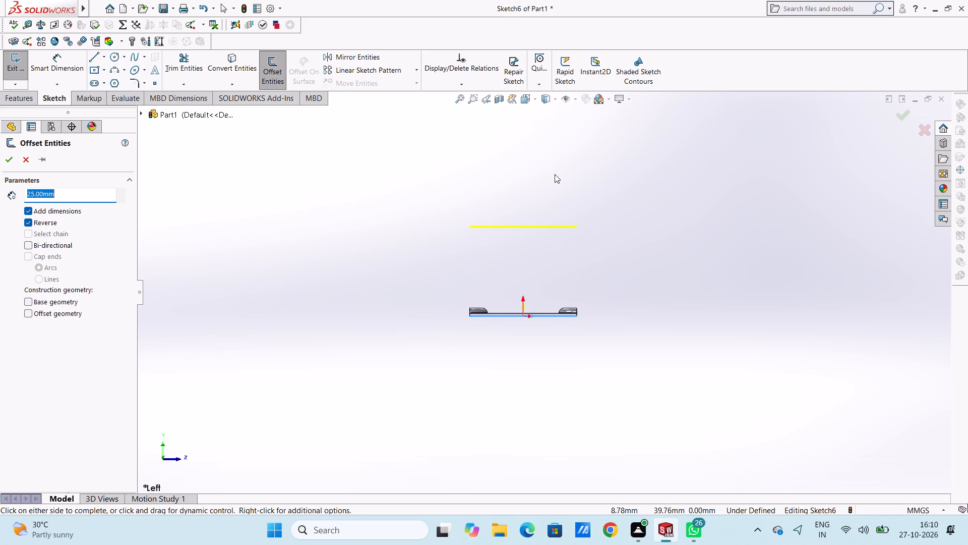
middle_click_drag(615, 272, 591, 276)
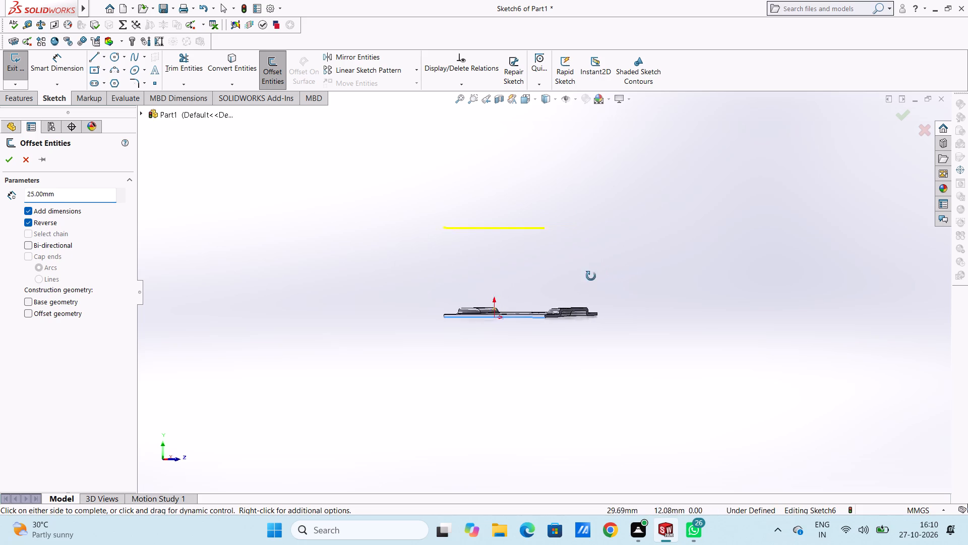
middle_click_drag(591, 276, 488, 288)
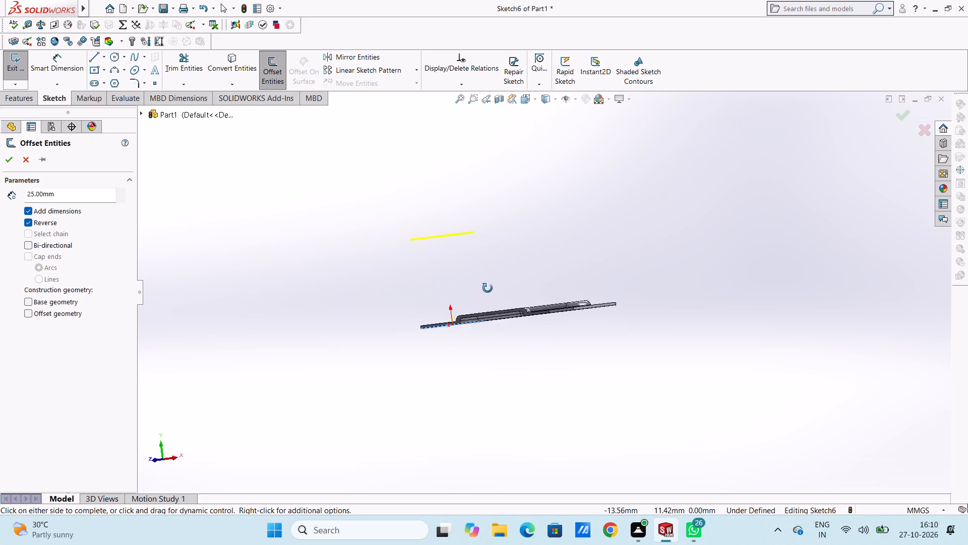
middle_click_drag(488, 288, 619, 258)
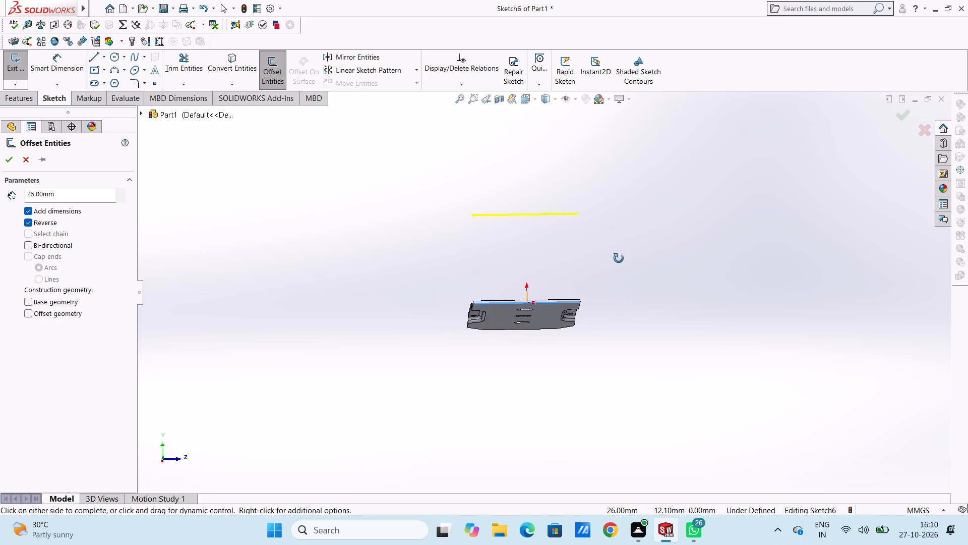
middle_click_drag(619, 258, 637, 276)
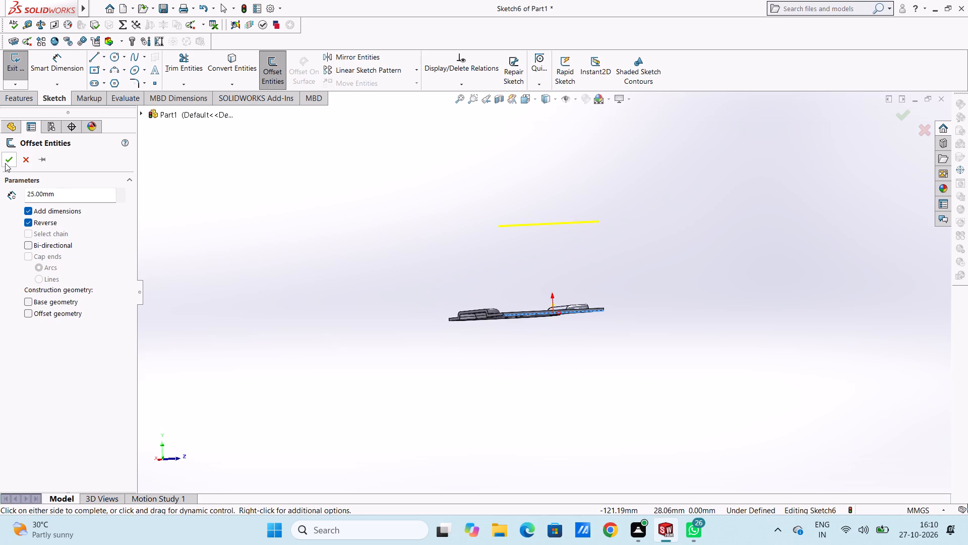
left_click(5, 163)
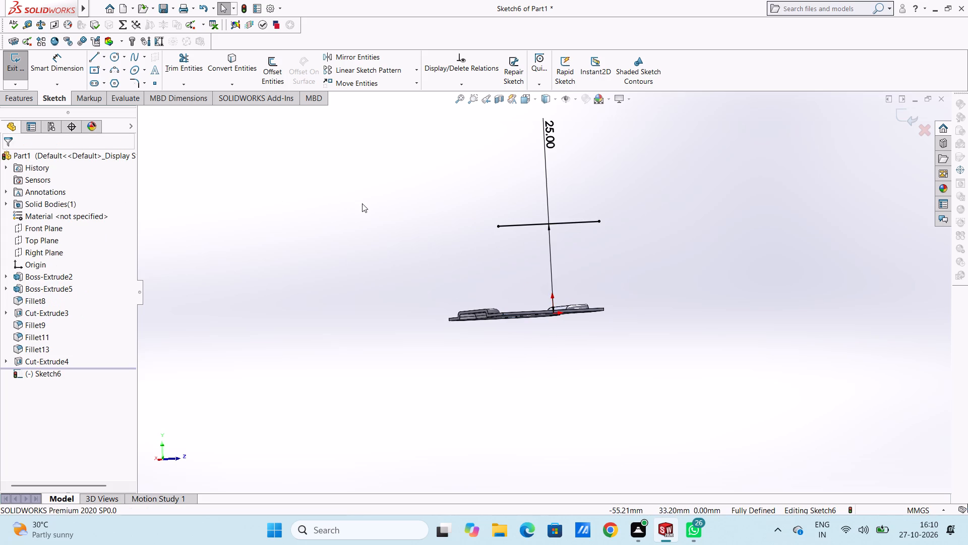
Examine the offset line against the plate in the Right, Left and Top views, ending in the Left view.
key("ctrl+4")
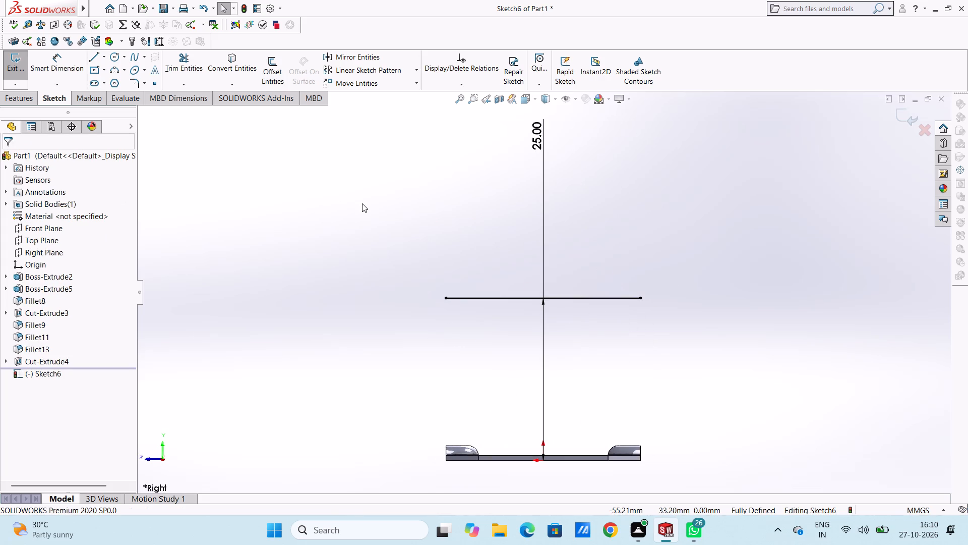
key("ctrl+3")
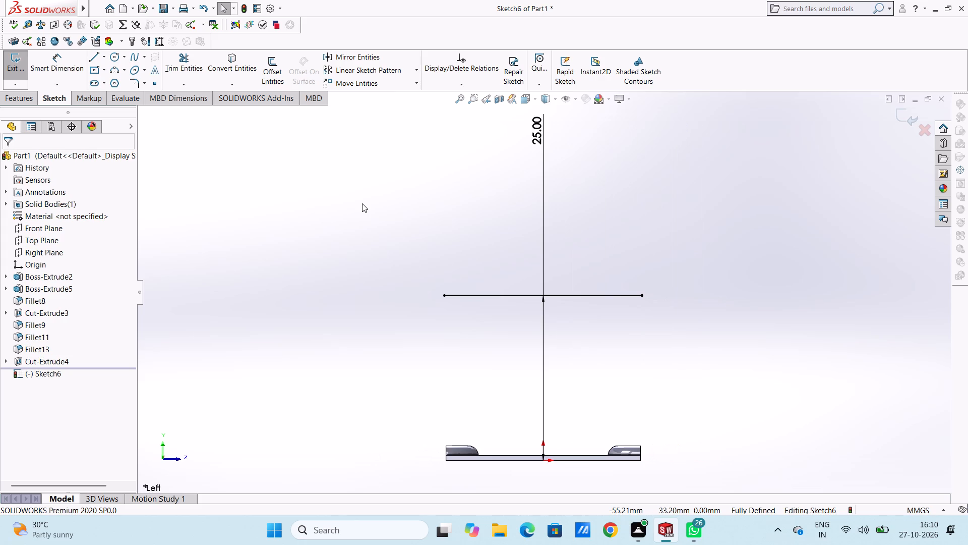
key("ctrl+5")
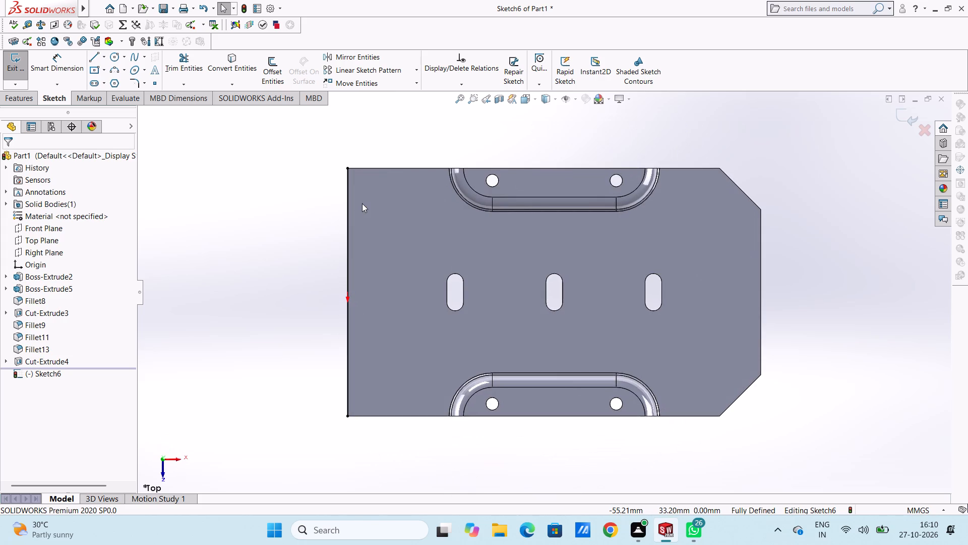
key("ctrl+4")
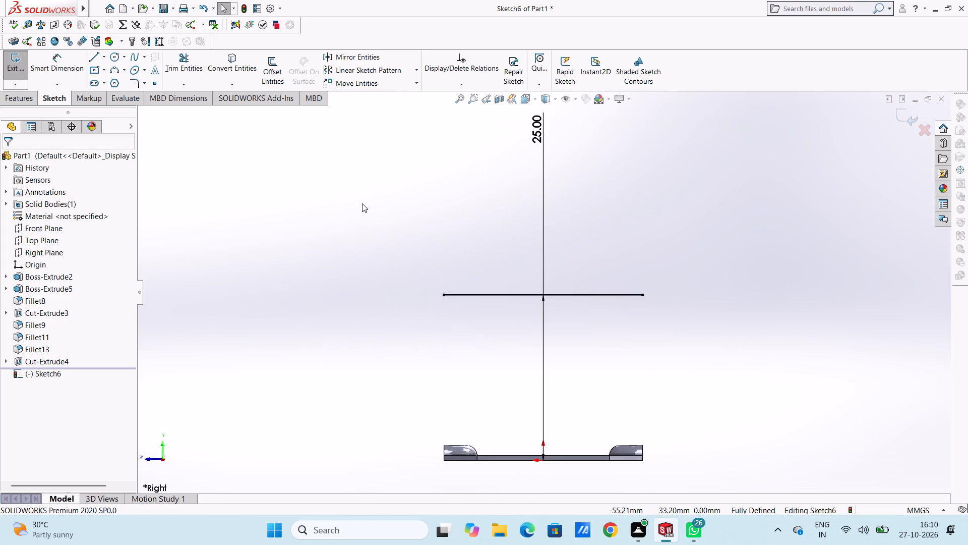
key("ctrl+5")
key("ctrl+3")
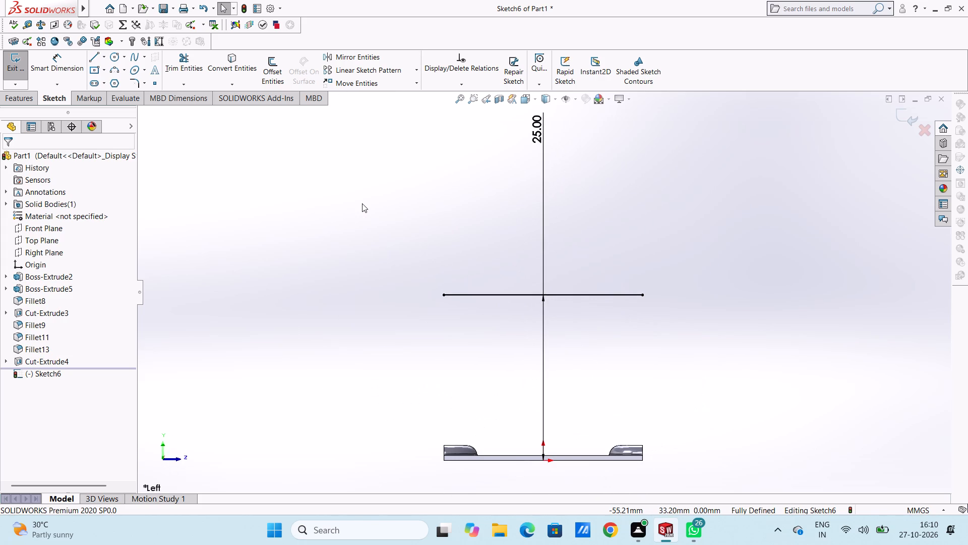
scroll(562, 404, "down", 3)
scroll(565, 391, "up", 4)
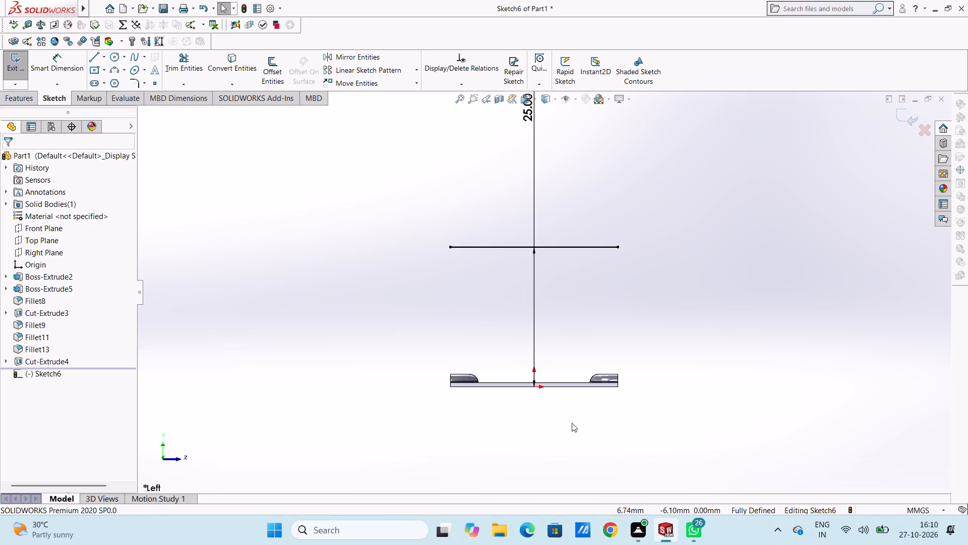
Close the 30 x 25 mm rectangular profile with two vertical side lines and a line along the plate's bottom edge.
left_click(95, 59)
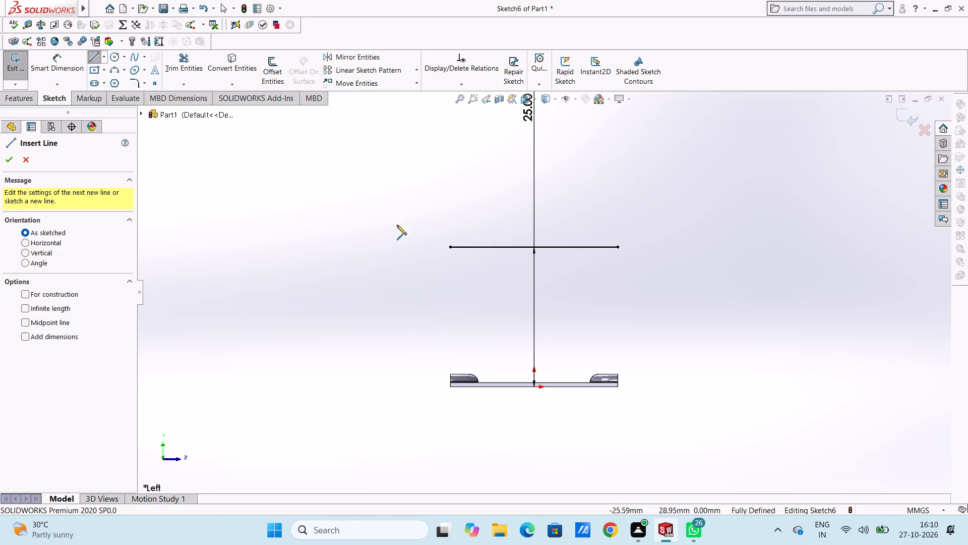
left_click(451, 250)
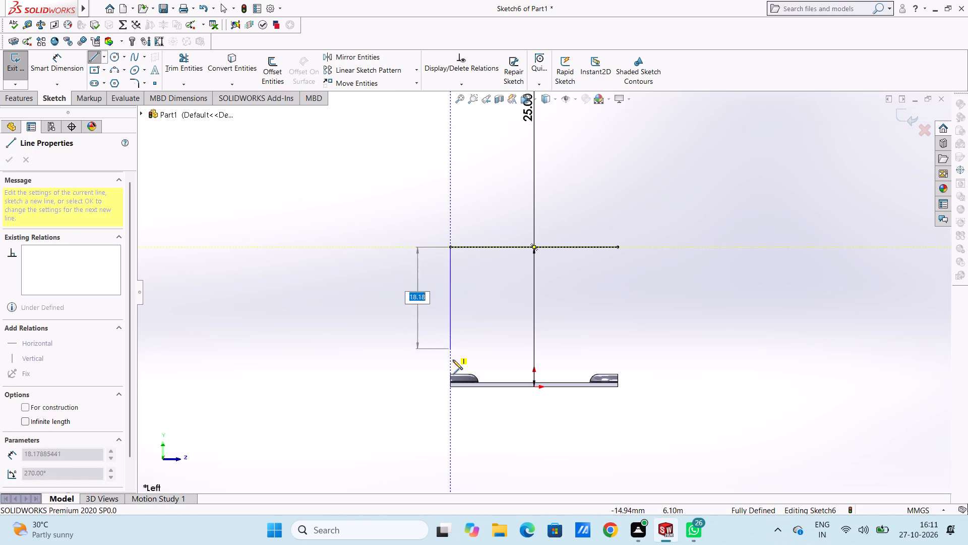
left_click(450, 388)
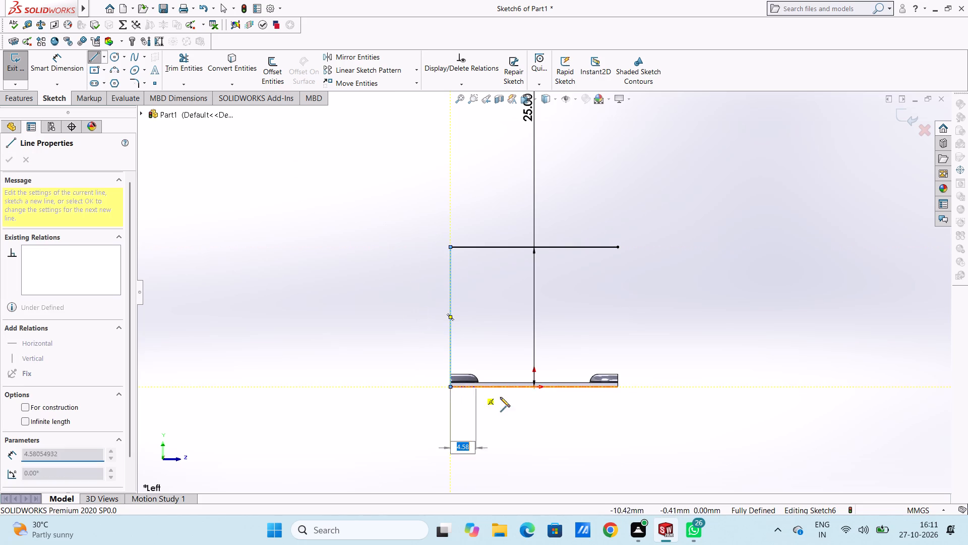
left_click(618, 388)
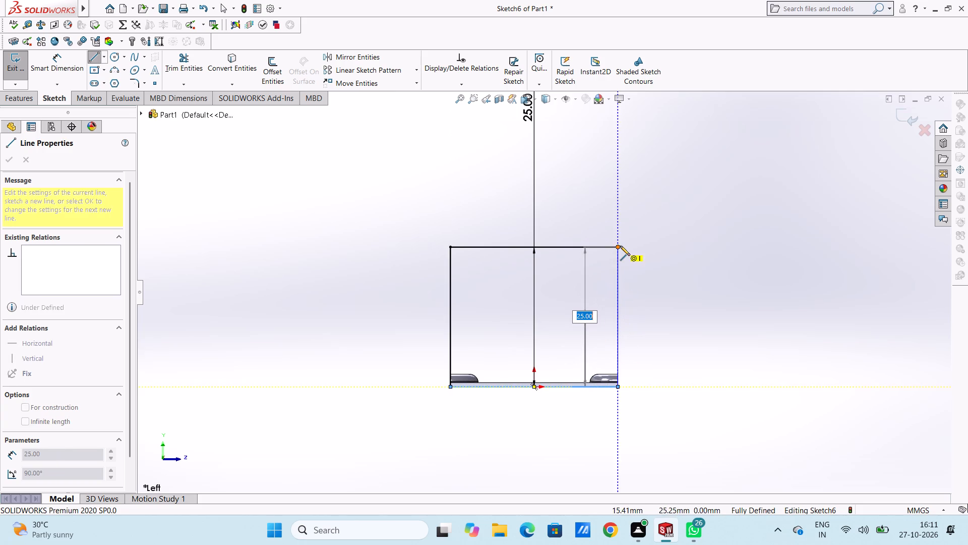
left_click(620, 246)
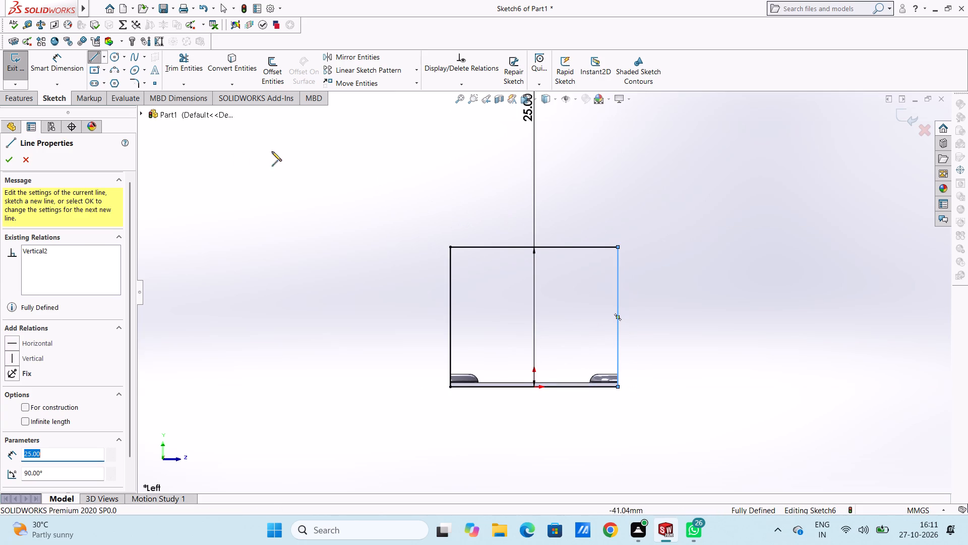
left_click(11, 162)
left_click(11, 162)
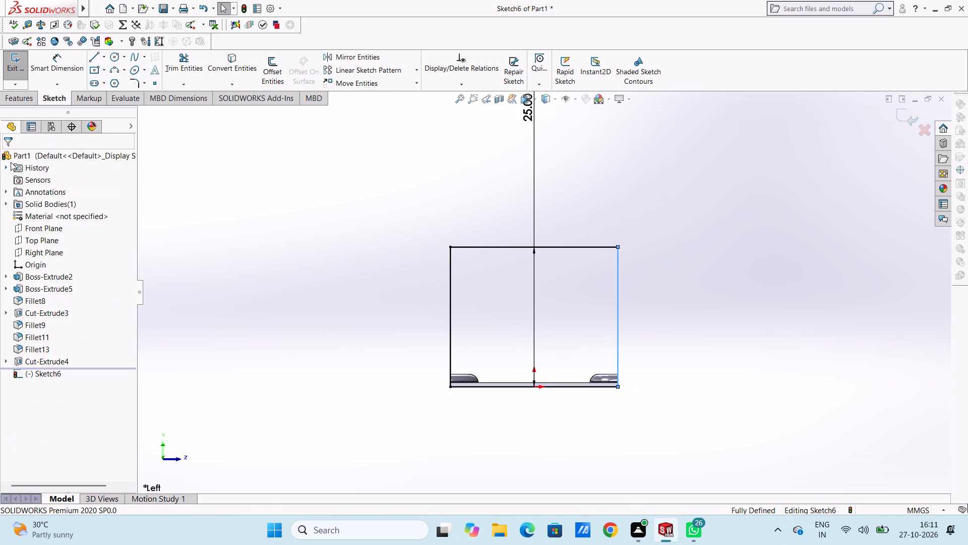
left_click(387, 269)
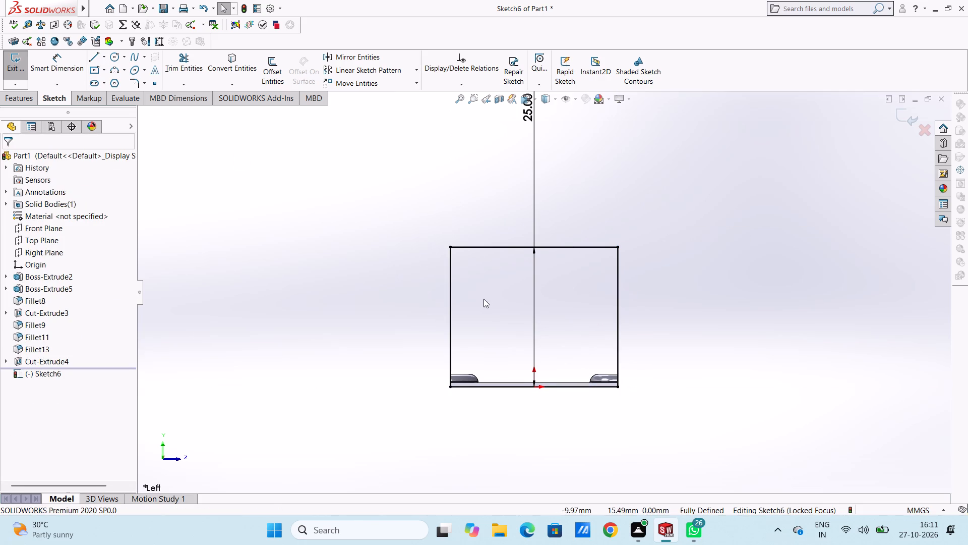
Round both upper corners of the end wall profile with 10 mm sketch fillets and move the radius dimension farther from the outline.
scroll(485, 295, "up", 1)
scroll(577, 304, "down", 2)
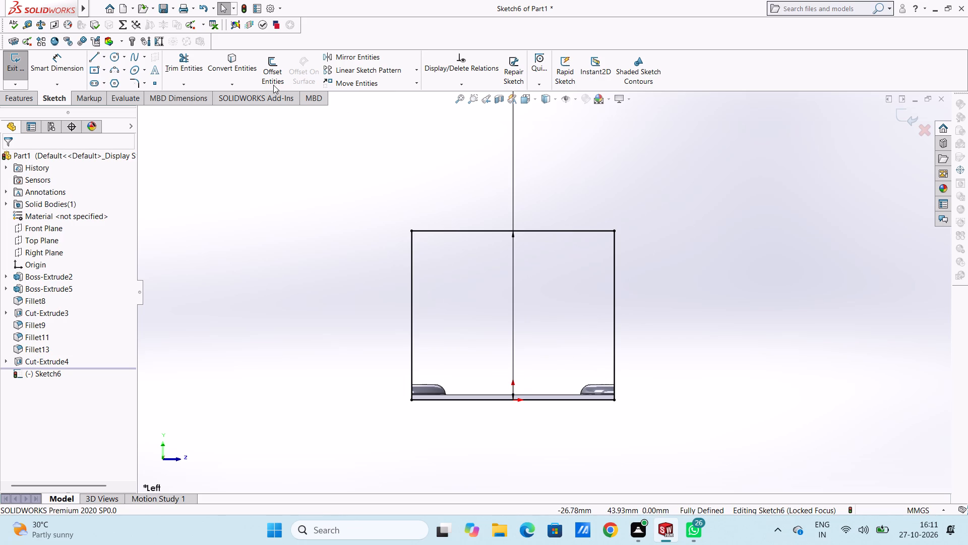
left_click(130, 83)
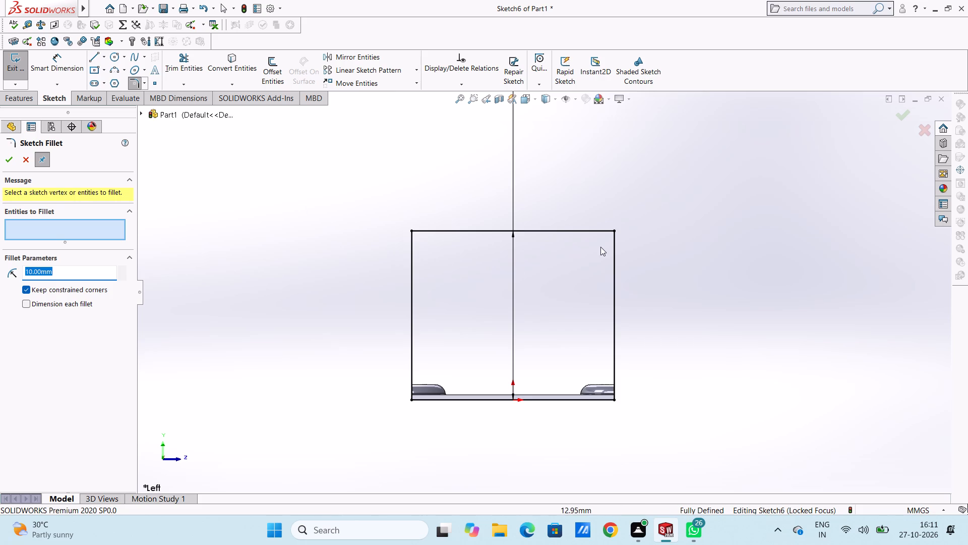
left_click(615, 233)
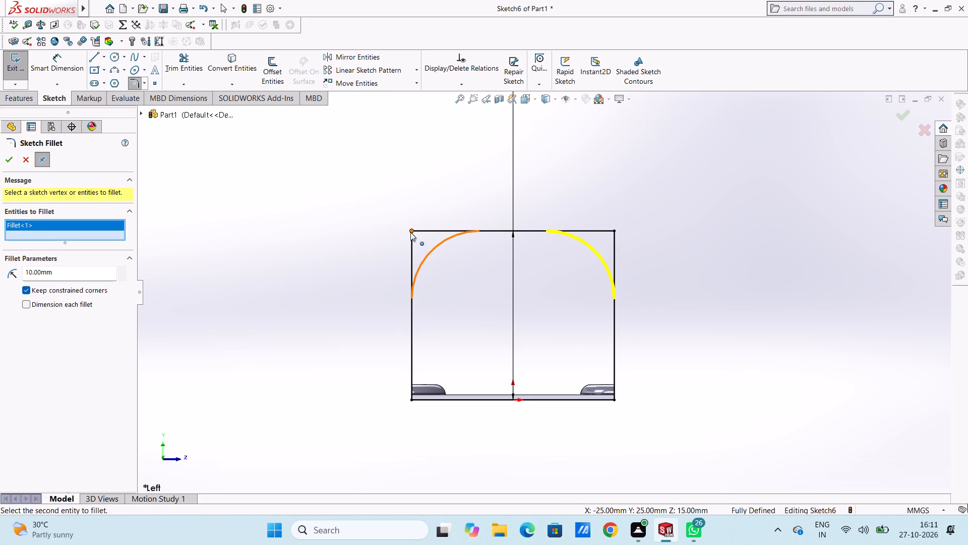
left_click(410, 232)
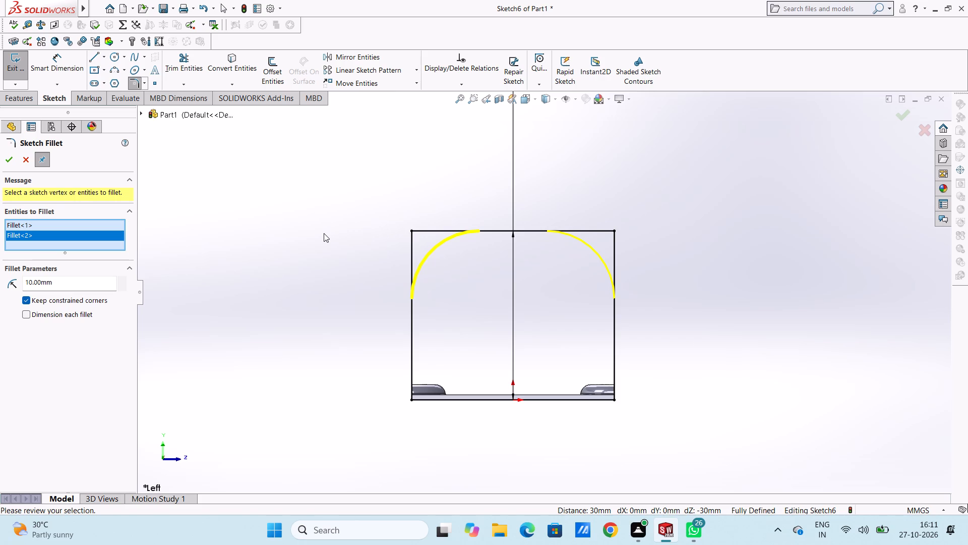
left_click(6, 164)
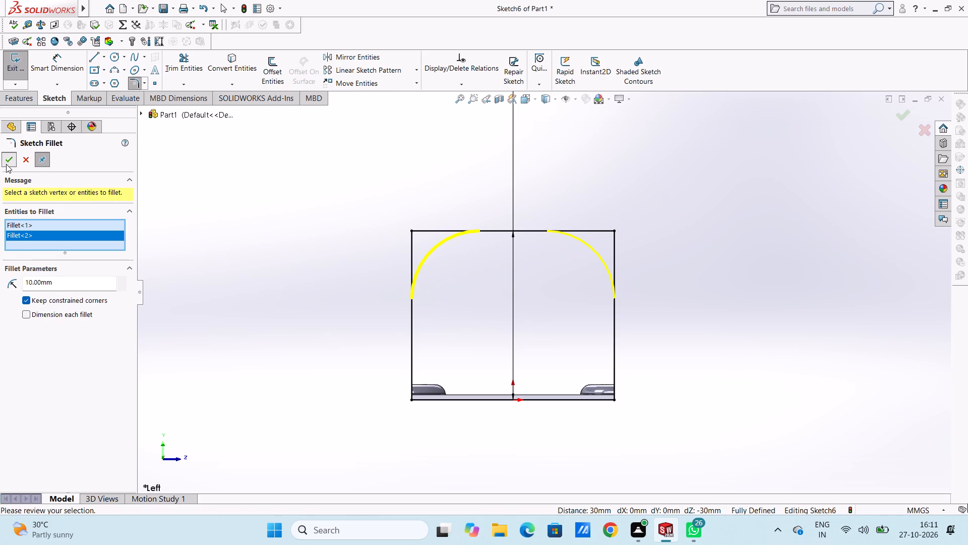
left_click(5, 161)
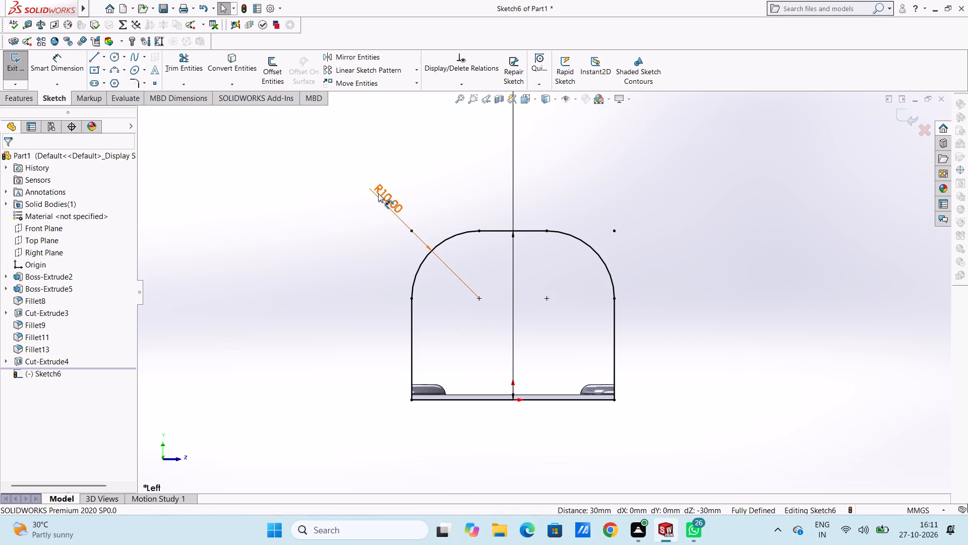
left_click_drag(378, 193, 269, 130)
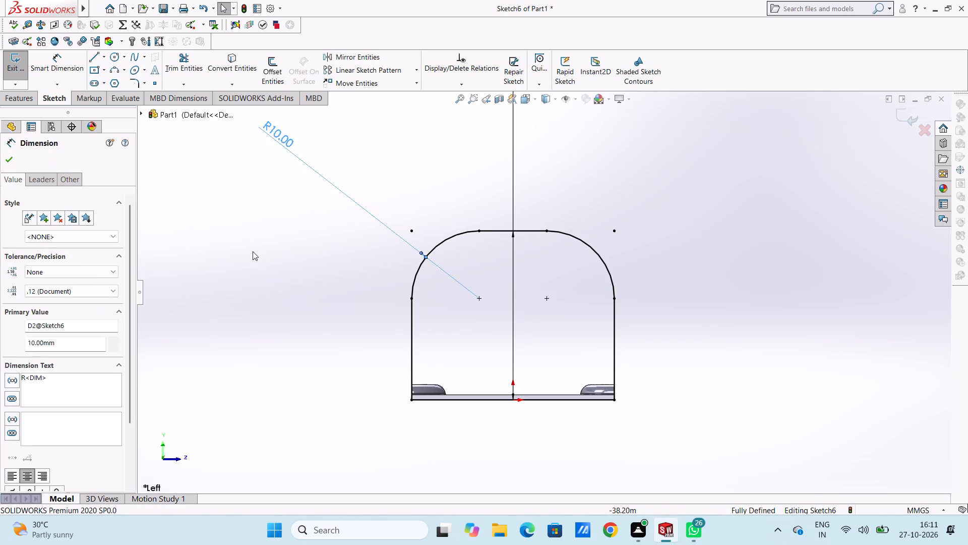
left_click(253, 251)
Sketch a circle in the upper middle of the end wall profile, directly above the origin, and dimension its diameter at 10 mm.
scroll(510, 256, "down", 3)
scroll(515, 259, "up", 4)
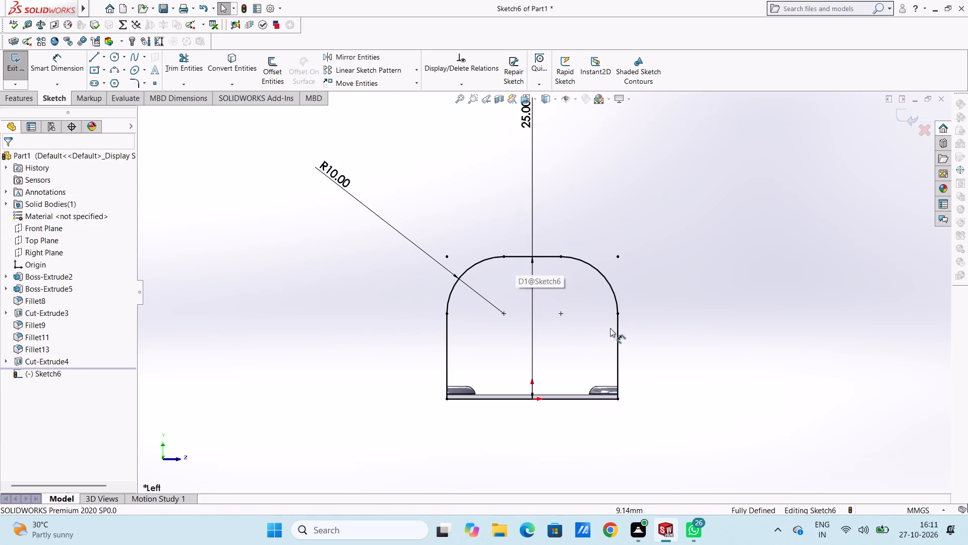
scroll(553, 342, "down", 2)
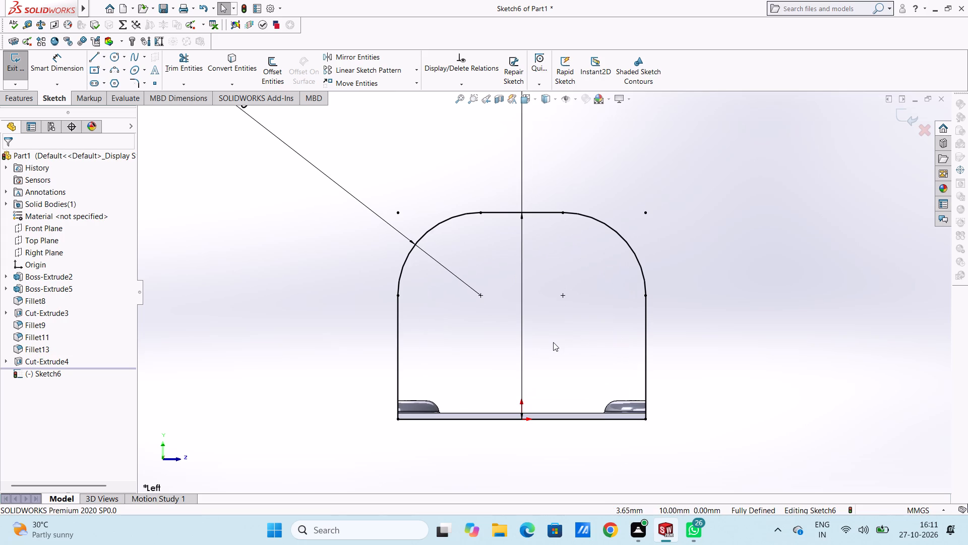
scroll(553, 342, "up", 2)
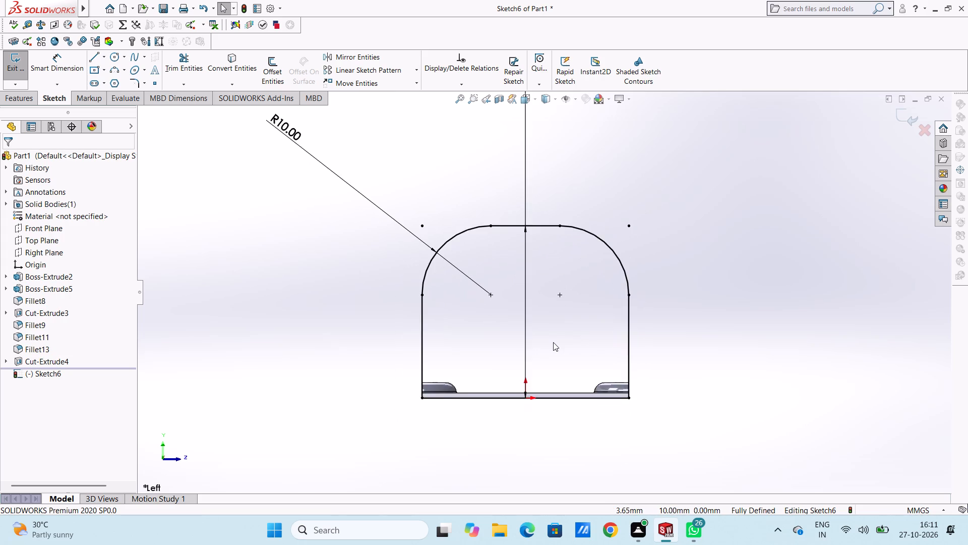
left_click(109, 60)
scroll(560, 335, "down", 1)
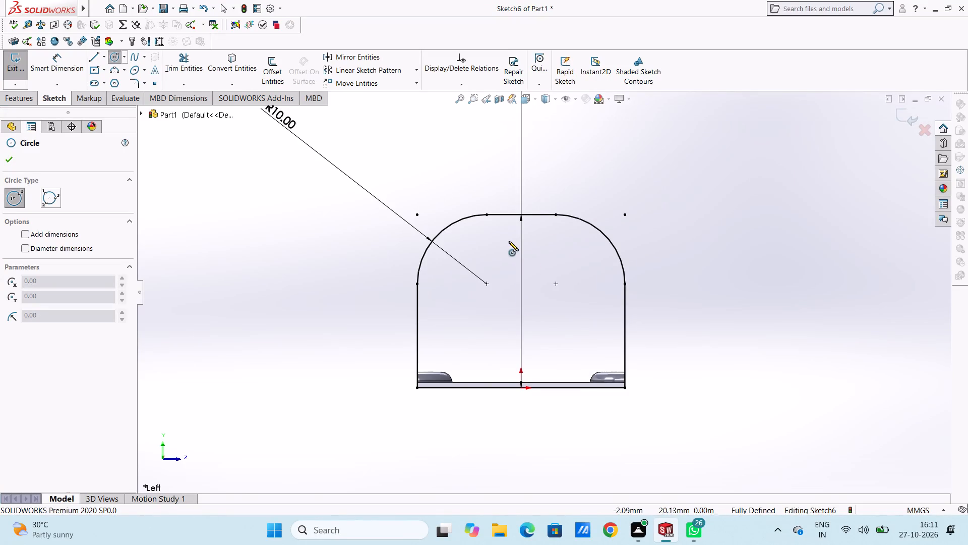
left_click(521, 288)
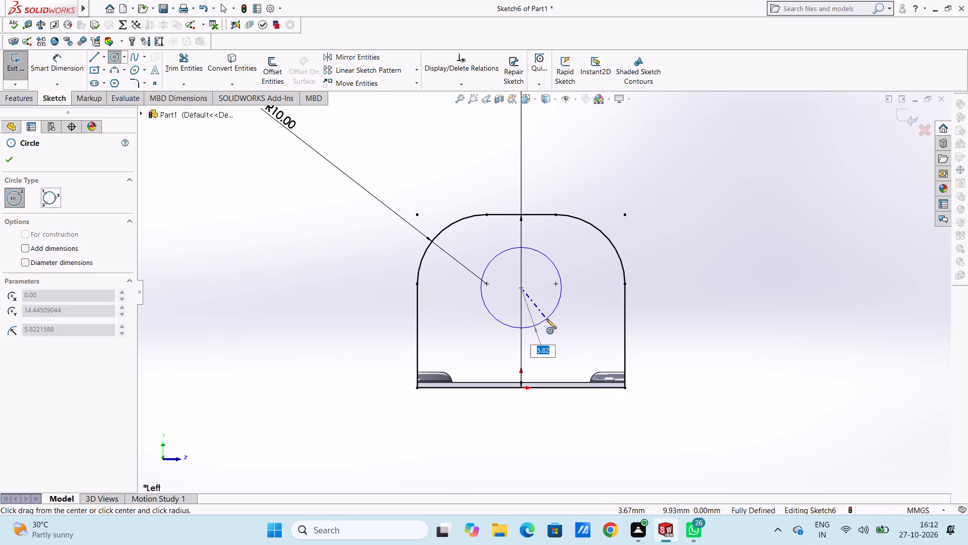
left_click(547, 319)
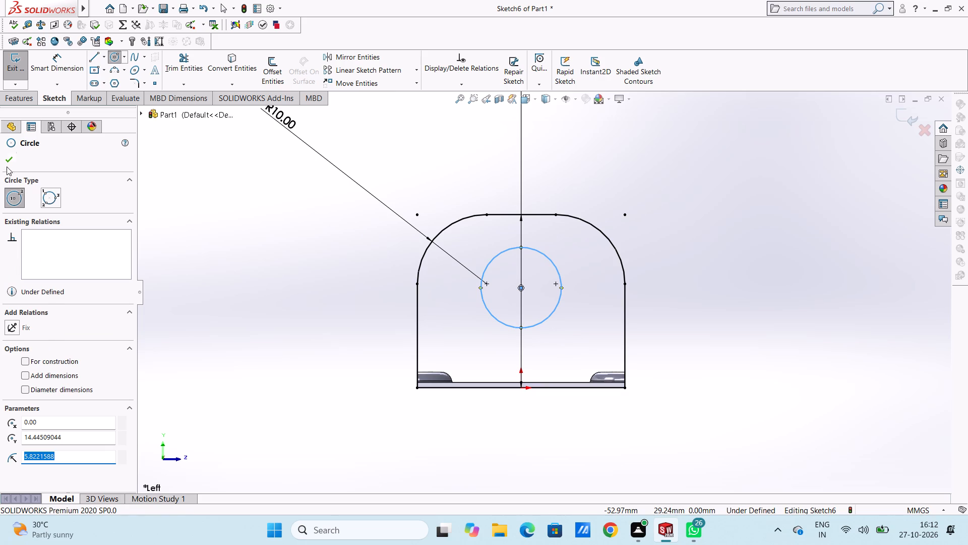
left_click(8, 160)
left_click(67, 66)
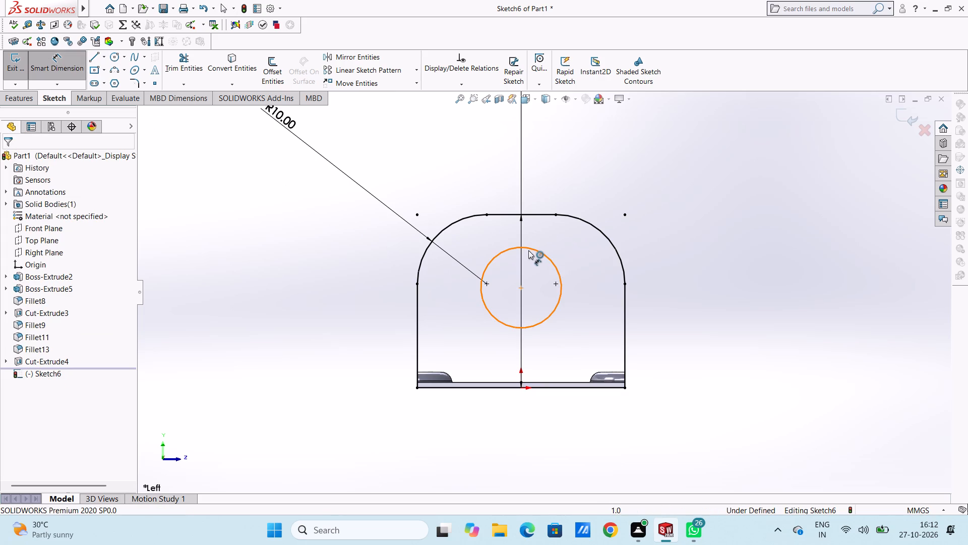
left_click(528, 250)
left_click(693, 216)
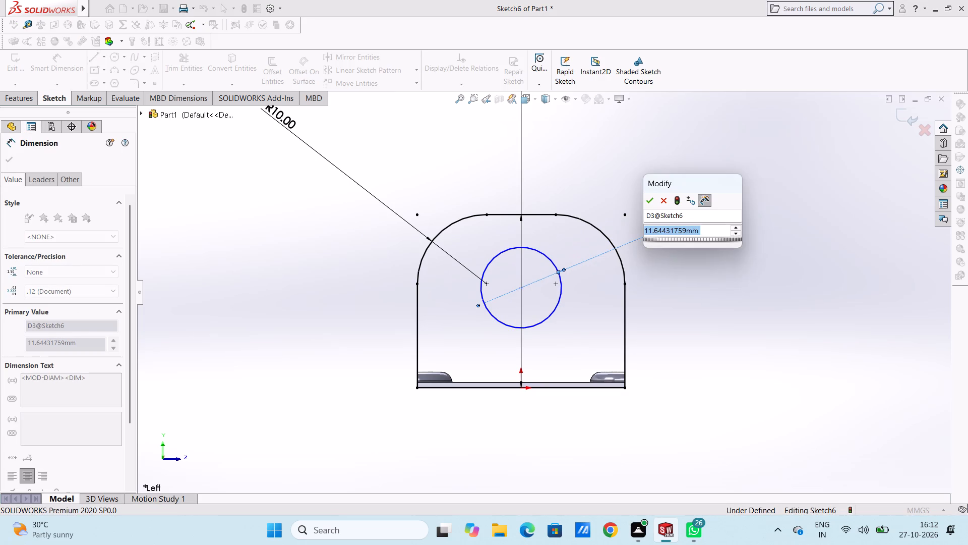
type("10")
key("Return")
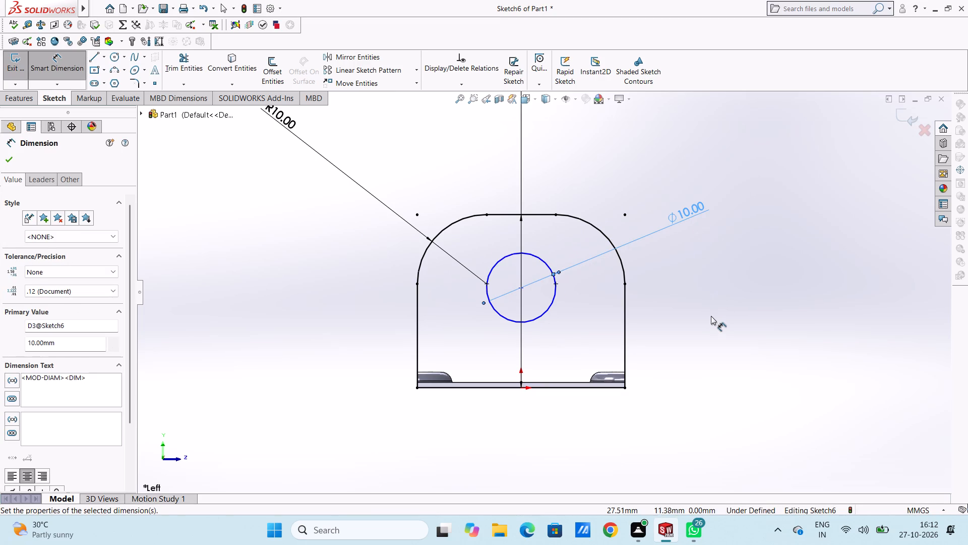
left_click(710, 318)
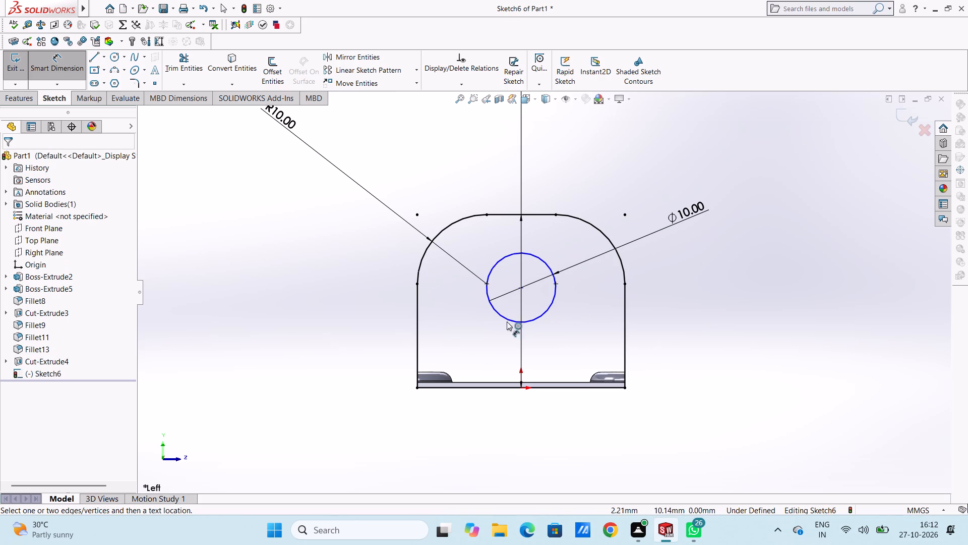
Dimension the circle's centre 15 mm above the profile's bottom line.
left_click(522, 291)
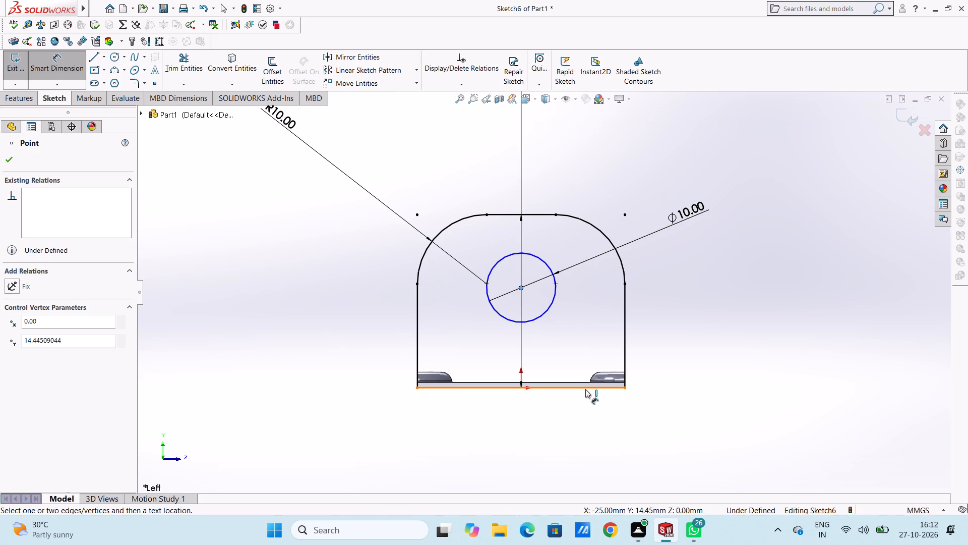
left_click(585, 389)
left_click(800, 336)
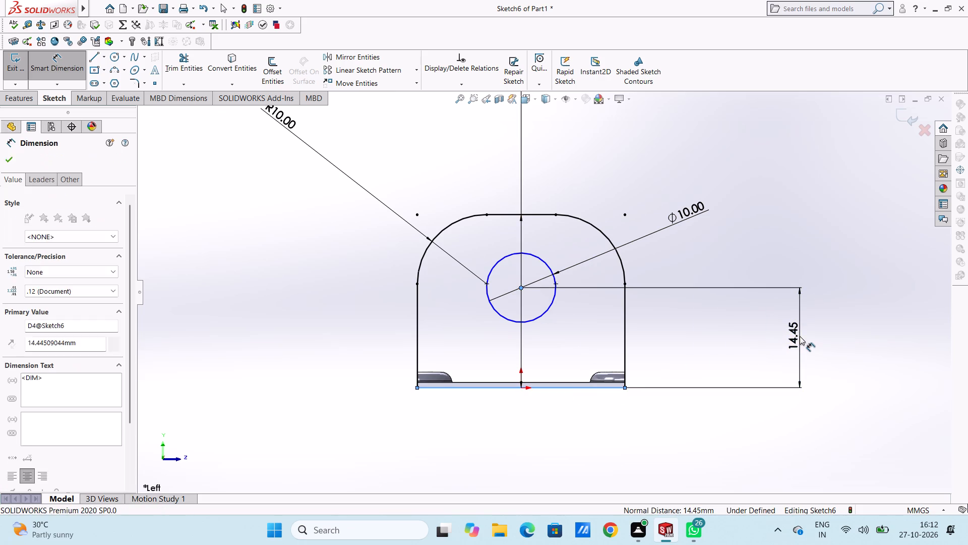
type("15")
key("Return")
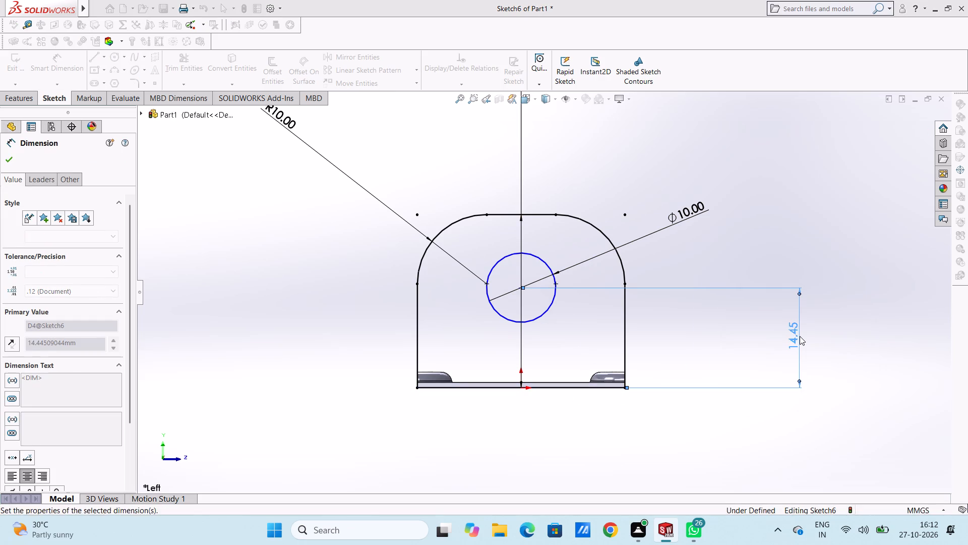
left_click(699, 321)
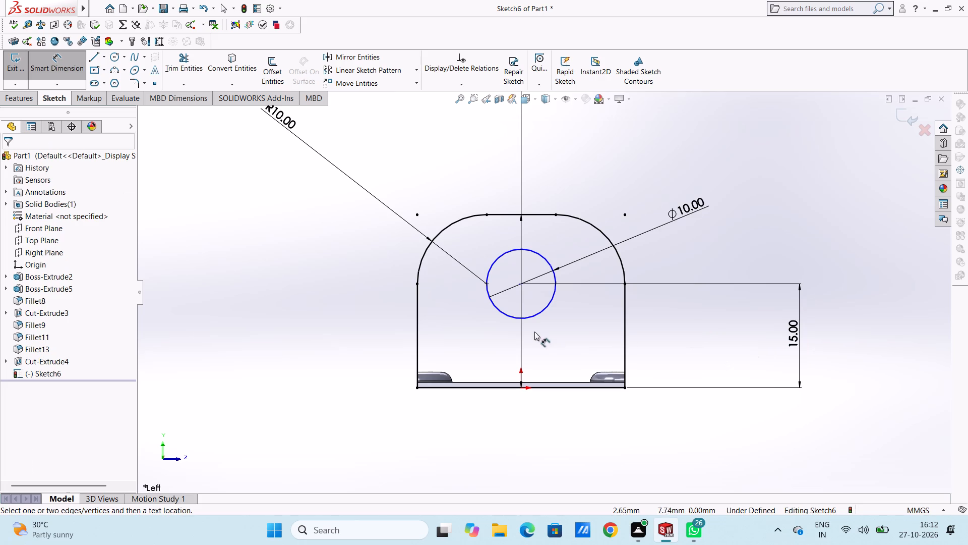
left_click(523, 286)
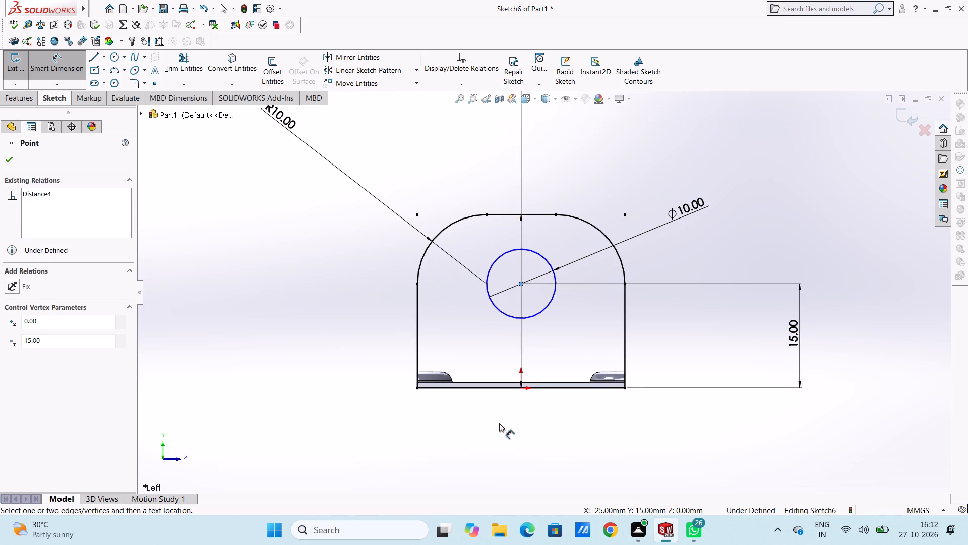
left_click(8, 163)
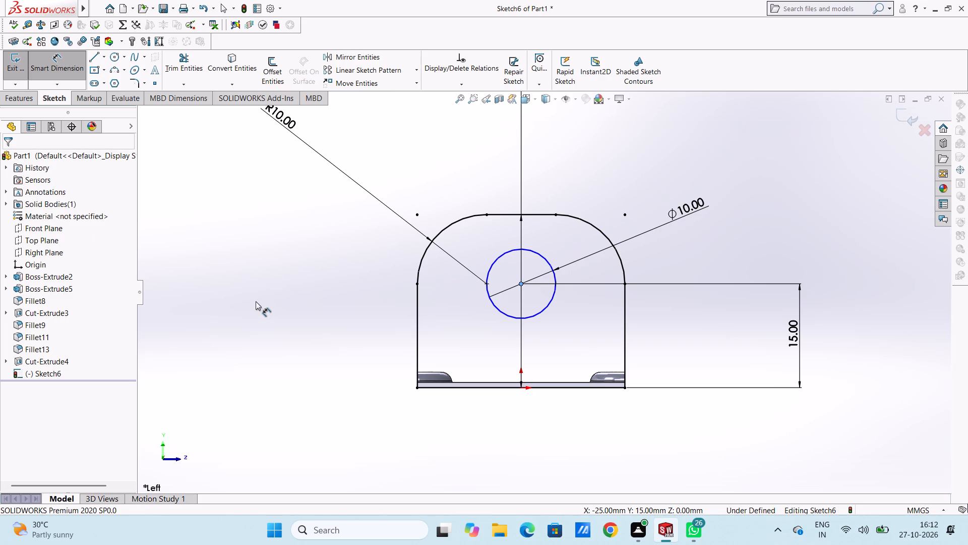
key("Escape")
key("Escape")
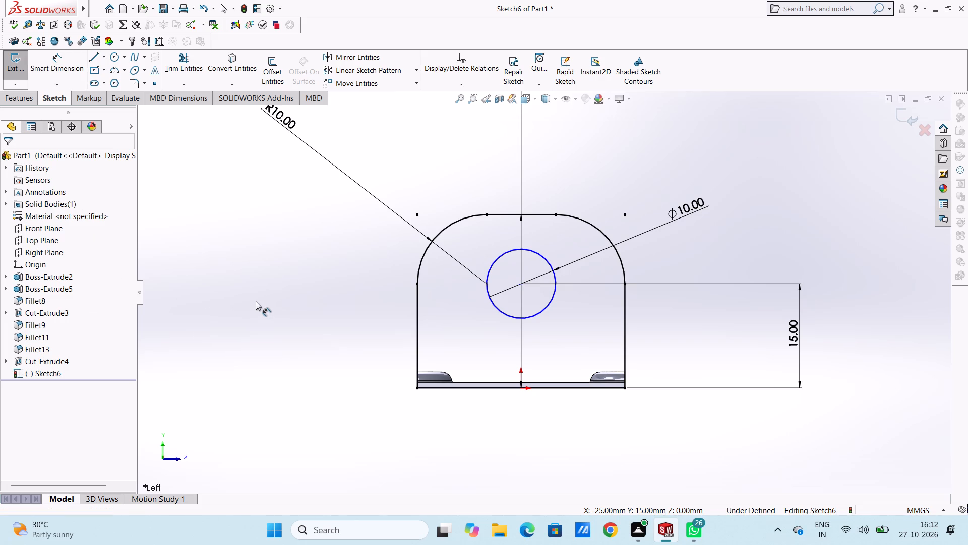
key("Escape")
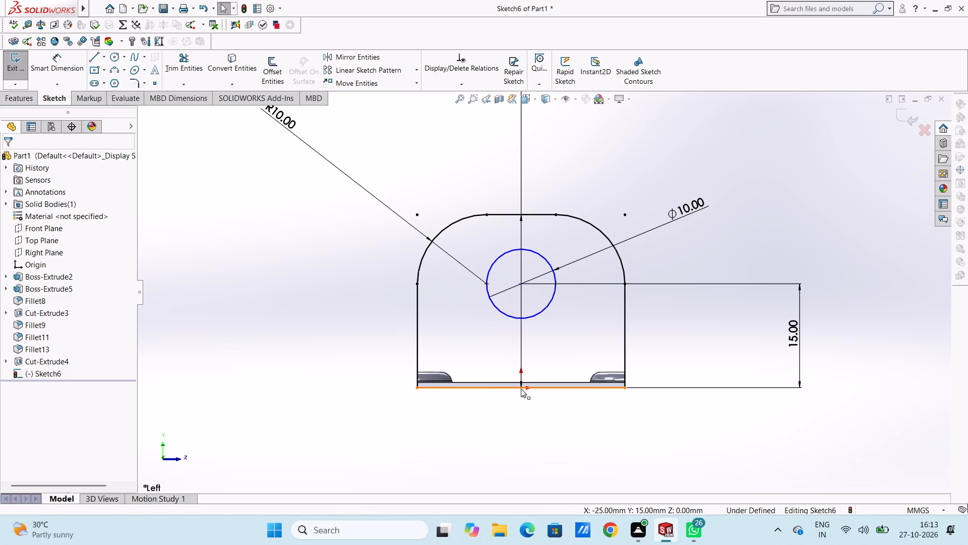
Add a Vertical relation between the origin and the circle's centre point.
left_click(521, 389)
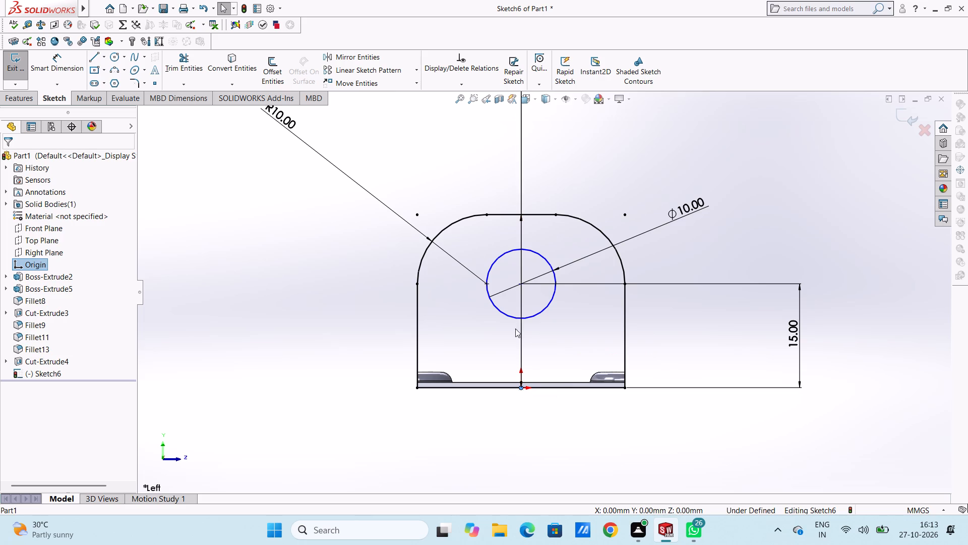
left_click(521, 286, "ctrl")
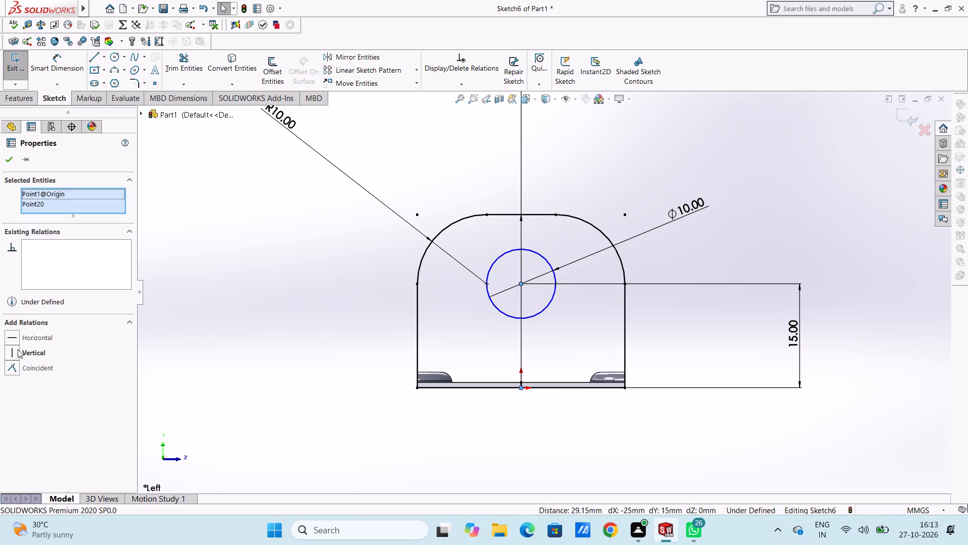
left_click(14, 352)
left_click(355, 290)
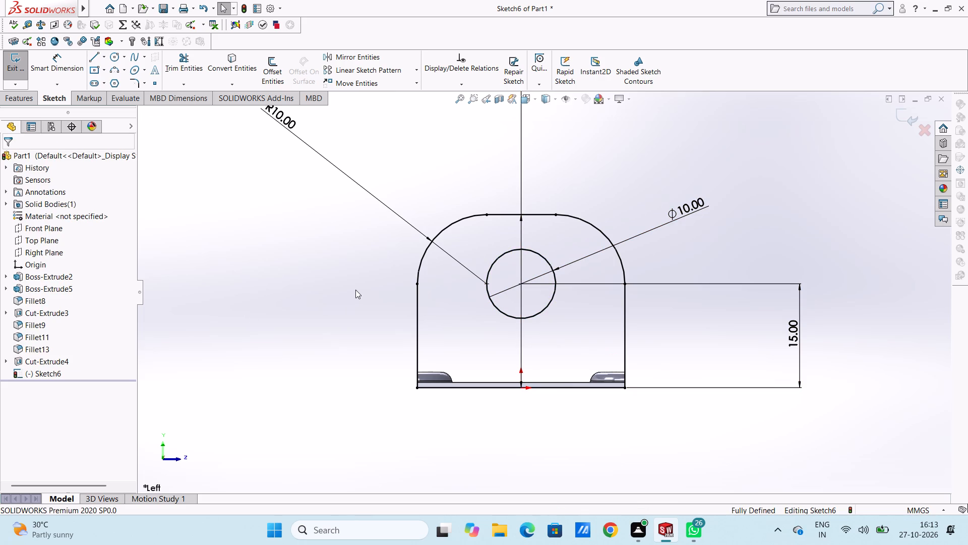
Examine the end wall sketch against the plate, first in the Left view and also from an angled view.
scroll(563, 307, "up", 3)
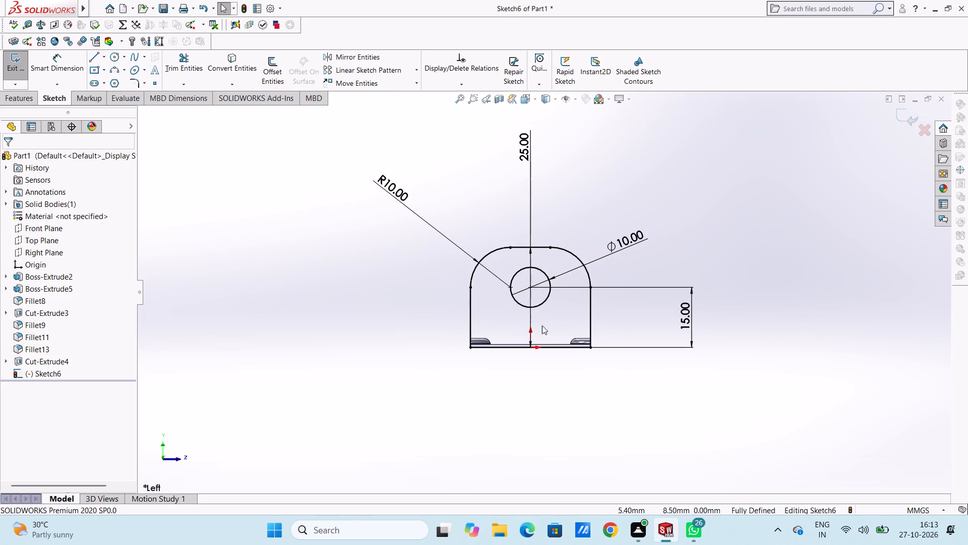
scroll(520, 330, "down", 2)
scroll(520, 295, "up", 2)
scroll(592, 251, "down", 3)
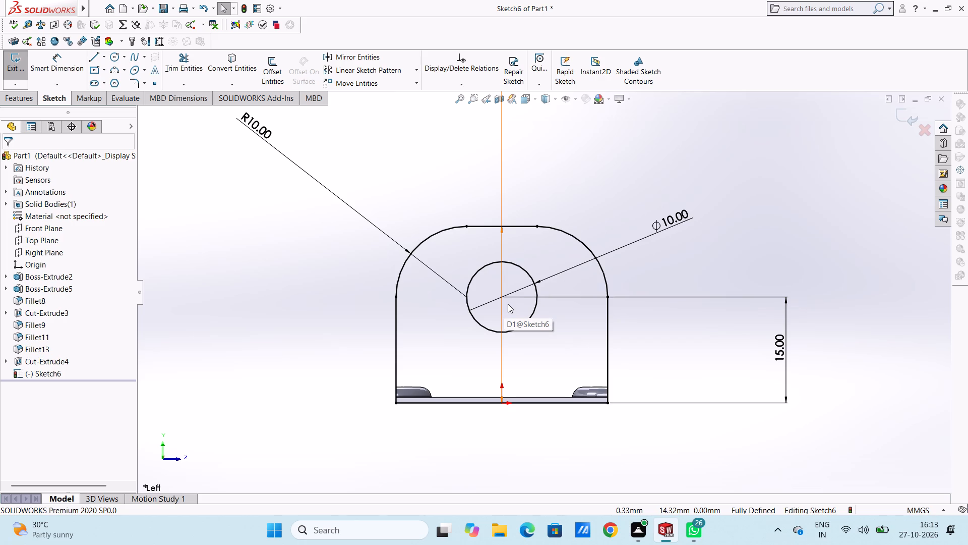
scroll(508, 304, "up", 3)
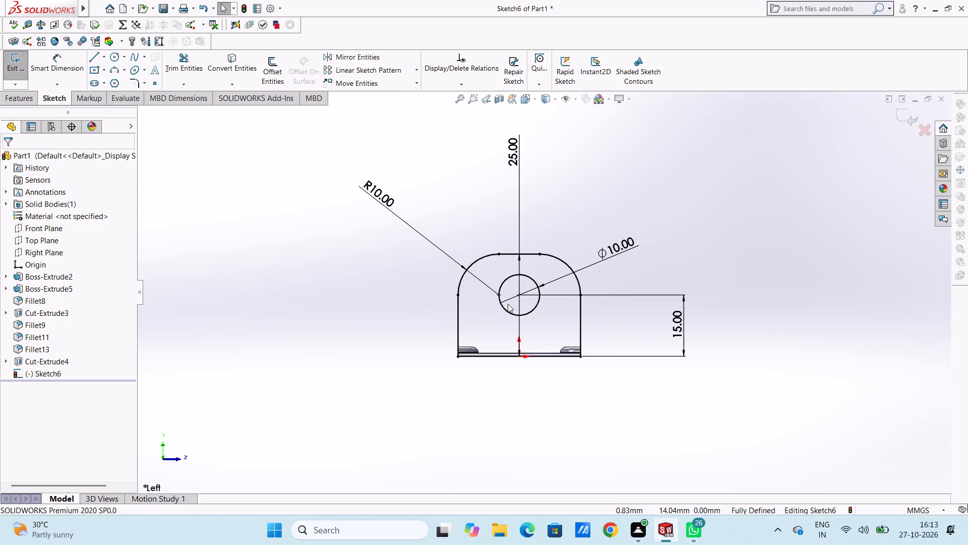
scroll(535, 331, "up", 3)
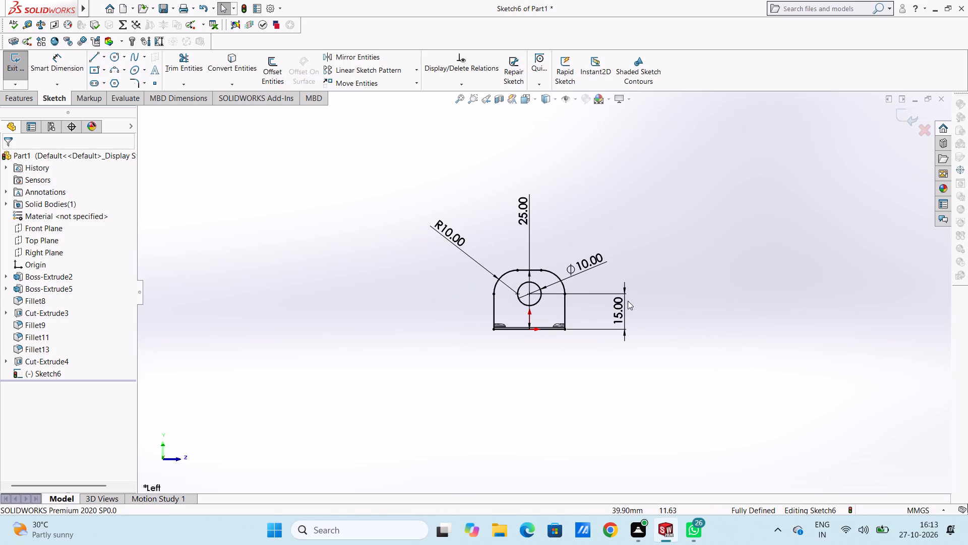
scroll(629, 291, "down", 3)
middle_click_drag(622, 304, 541, 326)
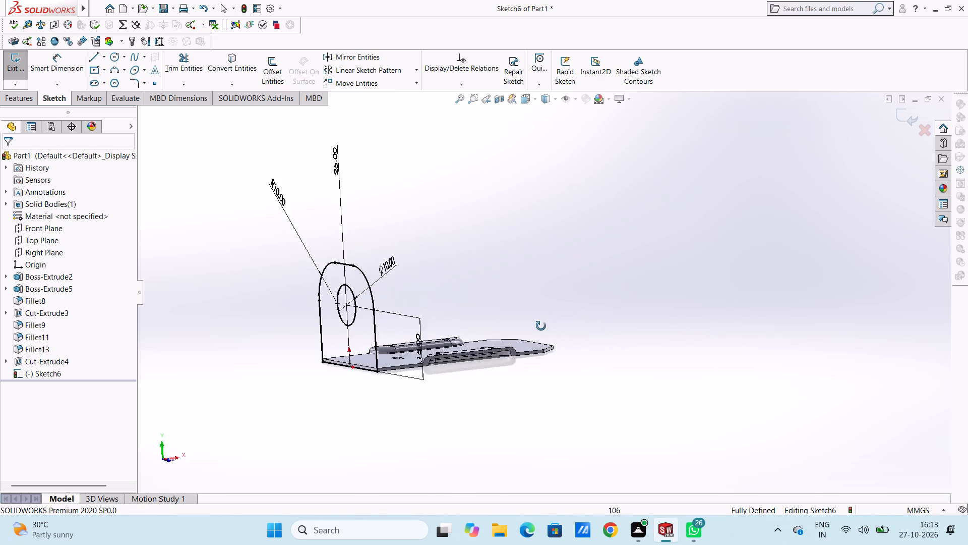
middle_click_drag(541, 326, 515, 337)
middle_click(515, 337)
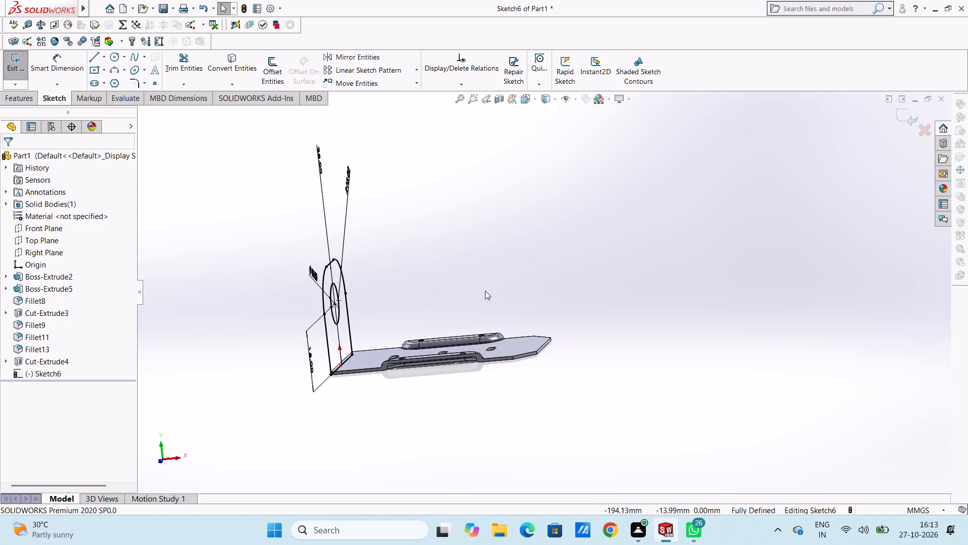
scroll(332, 352, "down", 5)
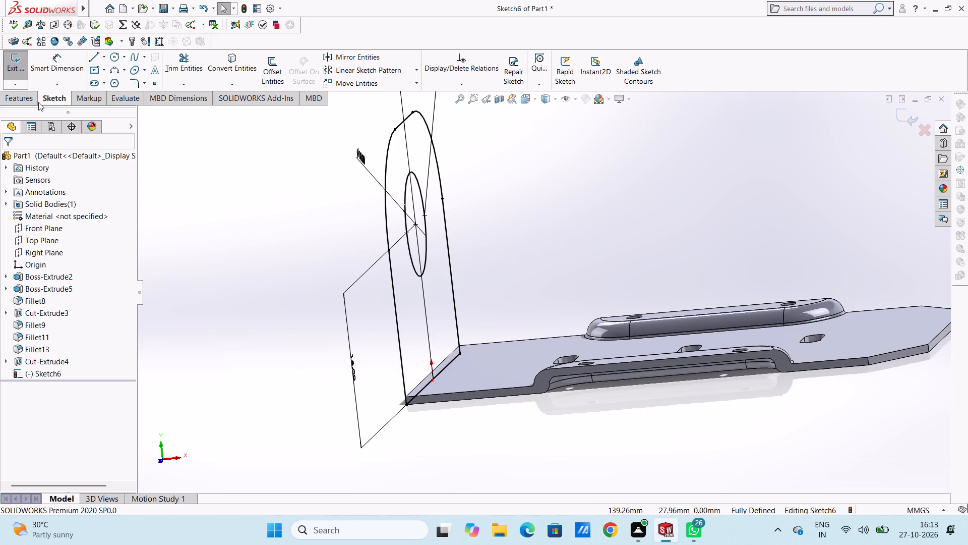
Extrude the end wall sketch as a blind boss 0.75 mm deep, with the direction reversed to run inward over the plate.
left_click(30, 98)
left_click(28, 77)
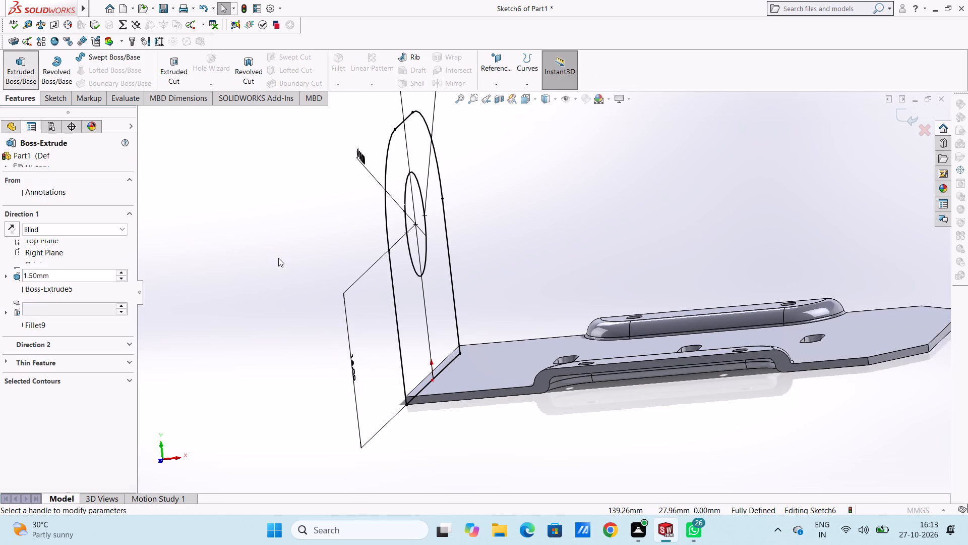
left_click(13, 227)
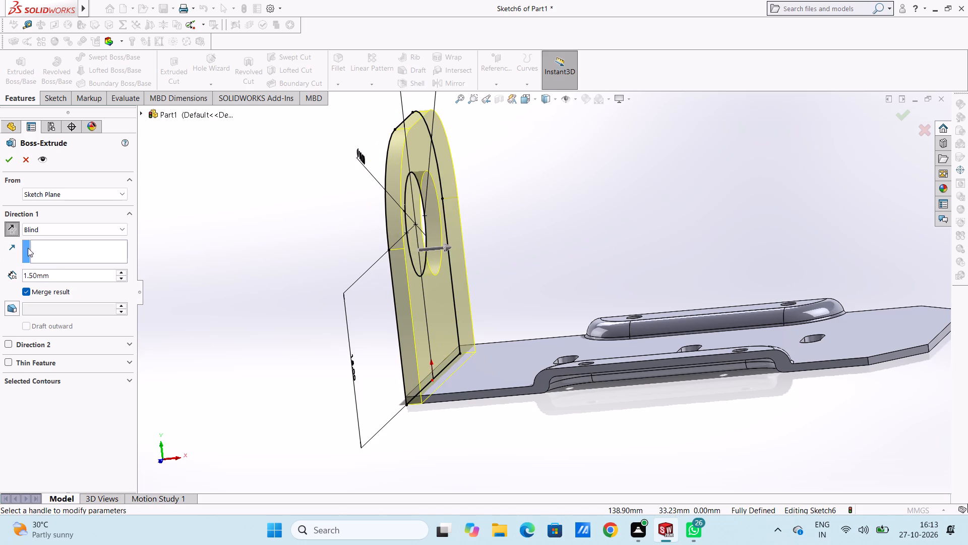
double_click(60, 274)
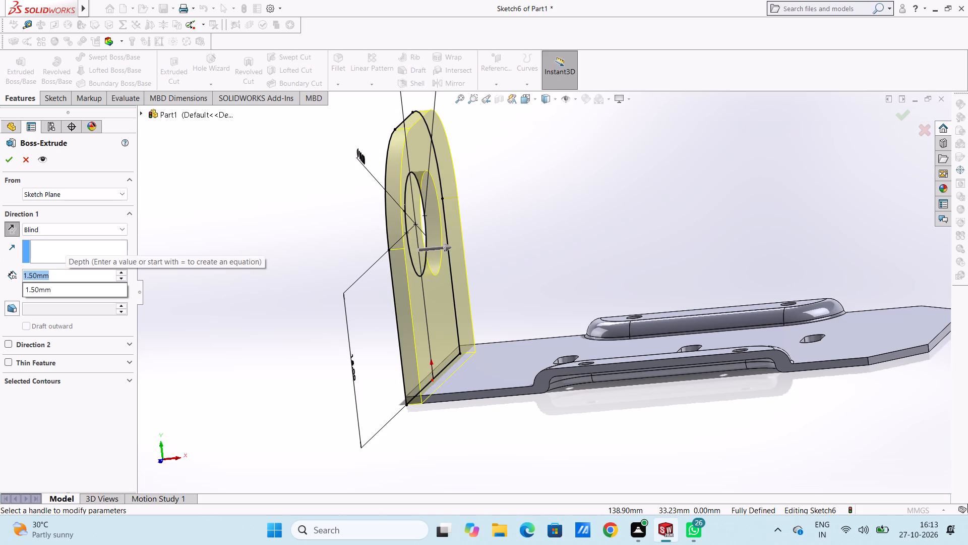
type("0.75")
key("Return")
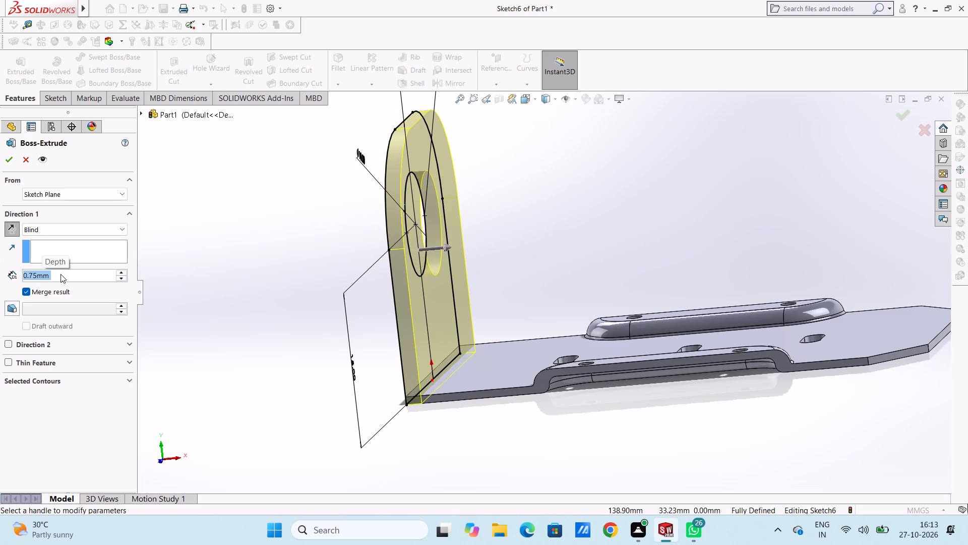
left_click(11, 161)
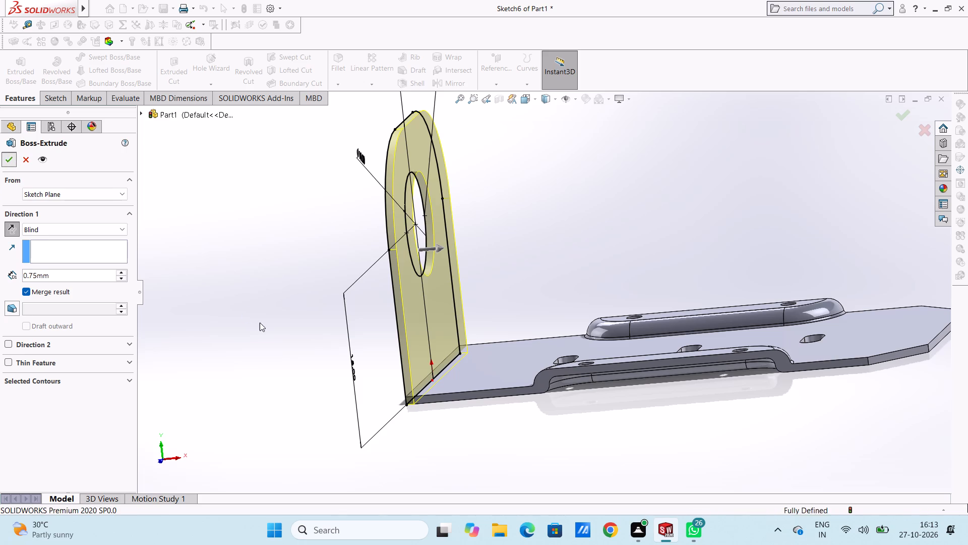
left_click(273, 330)
Examine the extruded end wall and its junction with the plate from several angled views and at different magnifications.
scroll(273, 330, "up", 4)
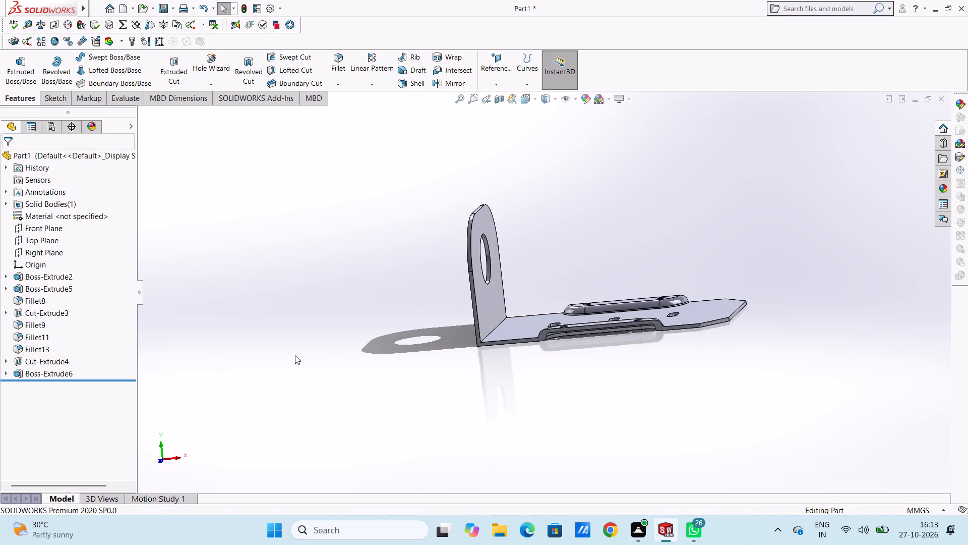
middle_click_drag(293, 357, 275, 446)
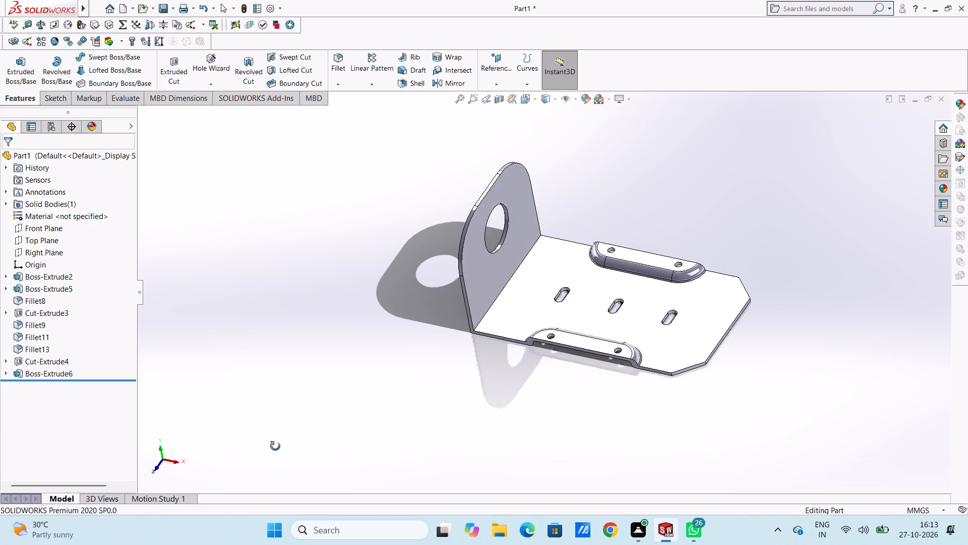
middle_click_drag(275, 446, 276, 447)
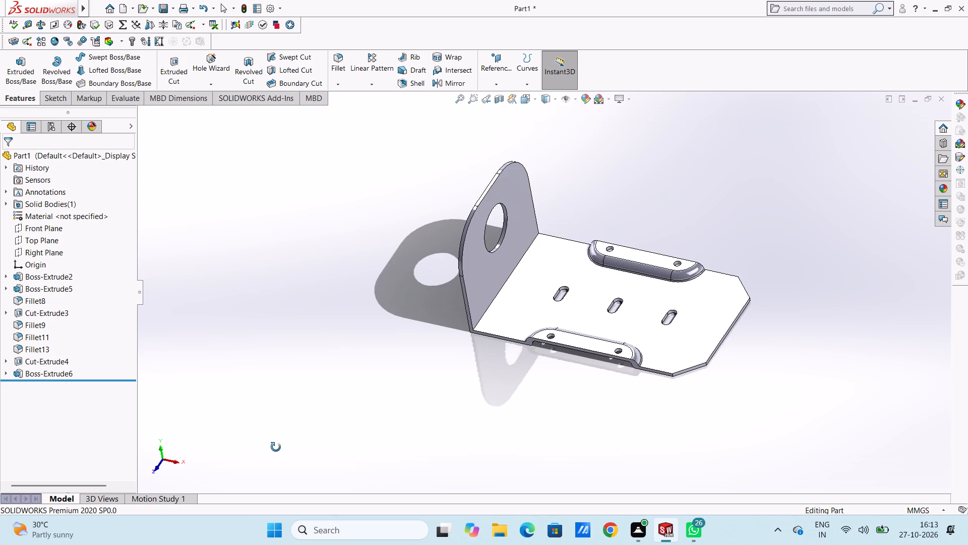
middle_click_drag(276, 447, 257, 404)
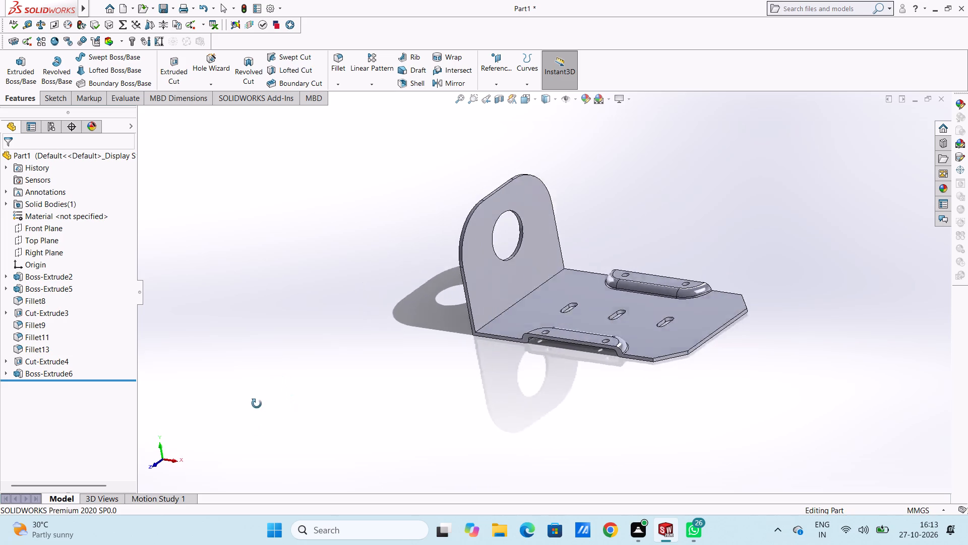
middle_click_drag(257, 404, 264, 408)
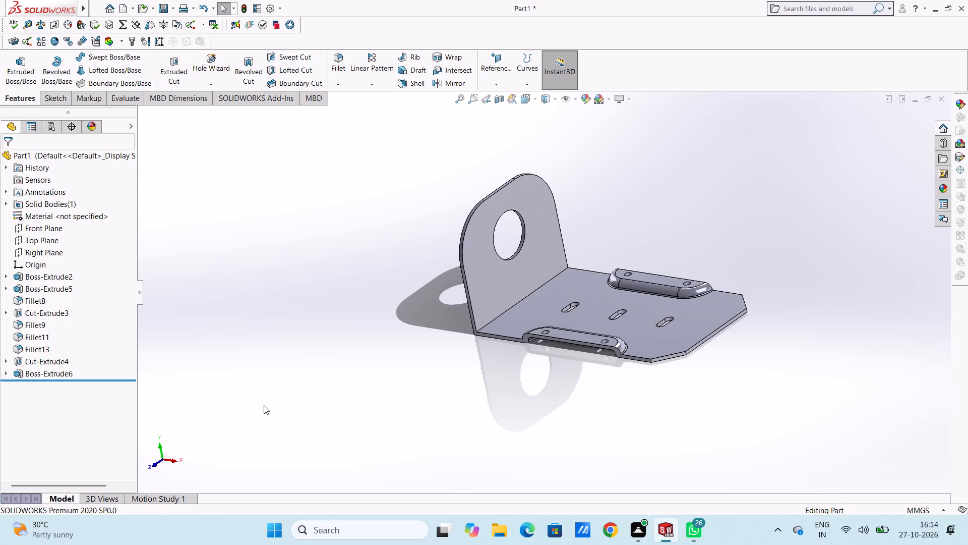
scroll(264, 405, "up", 4)
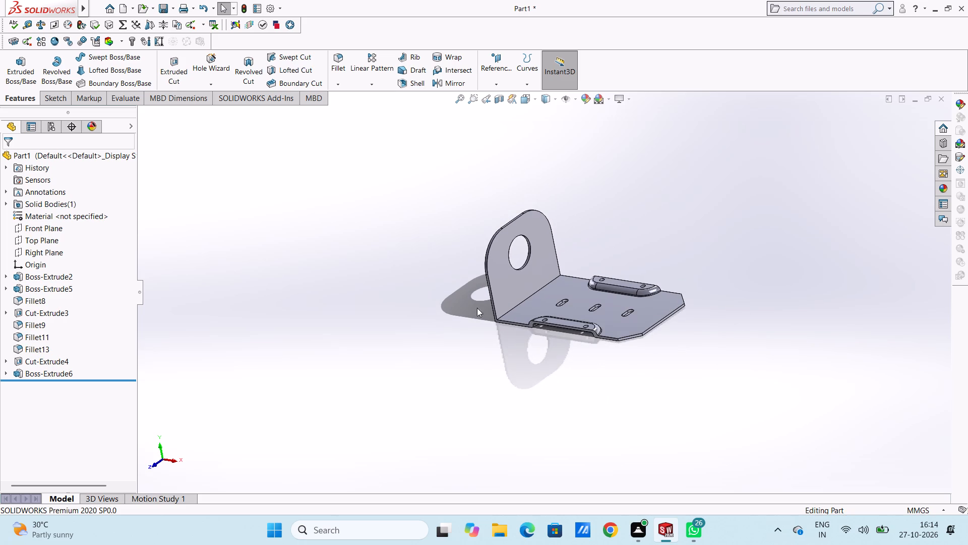
scroll(536, 277, "down", 2)
scroll(561, 291, "up", 5)
scroll(624, 345, "down", 2)
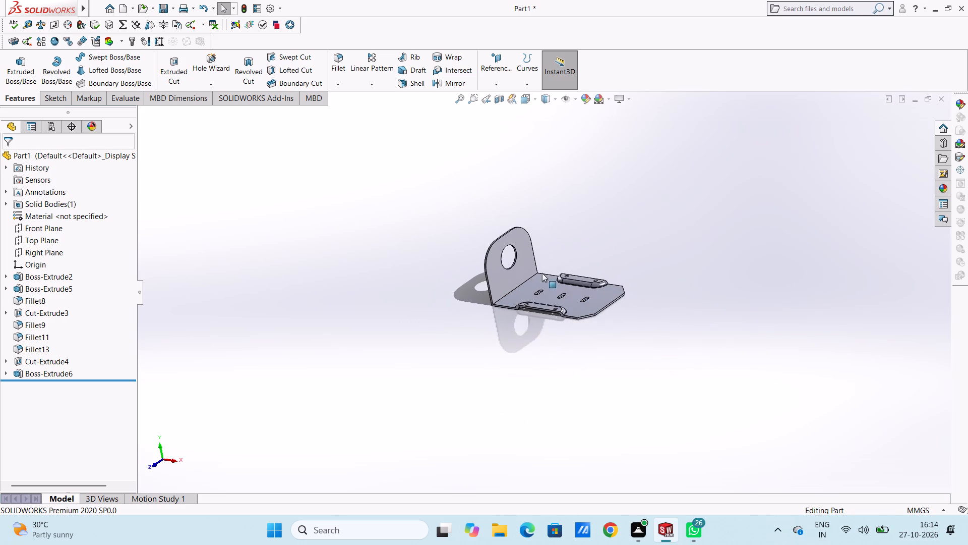
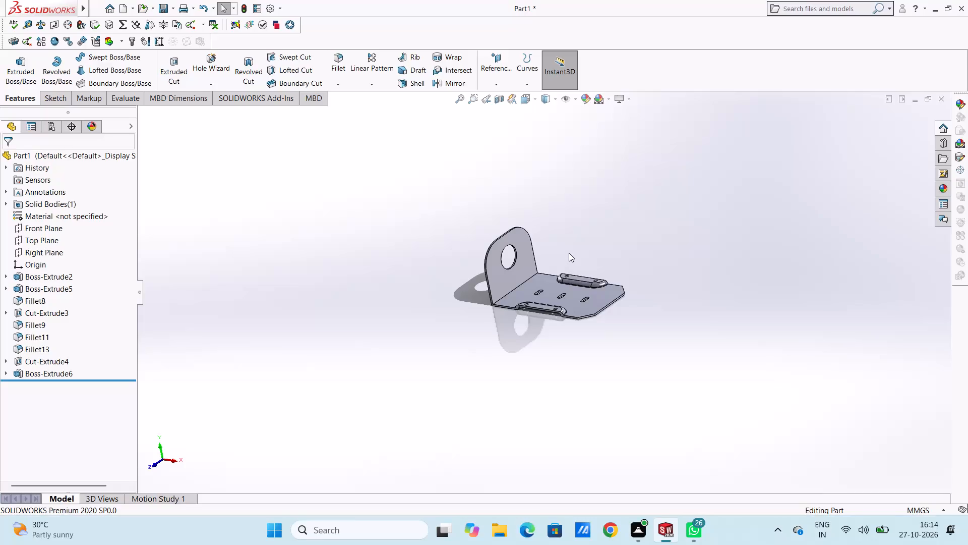
Fillet the inner bend edge between the upright flange and the base plate with a 0.75 mm radius.
scroll(534, 268, "down", 5)
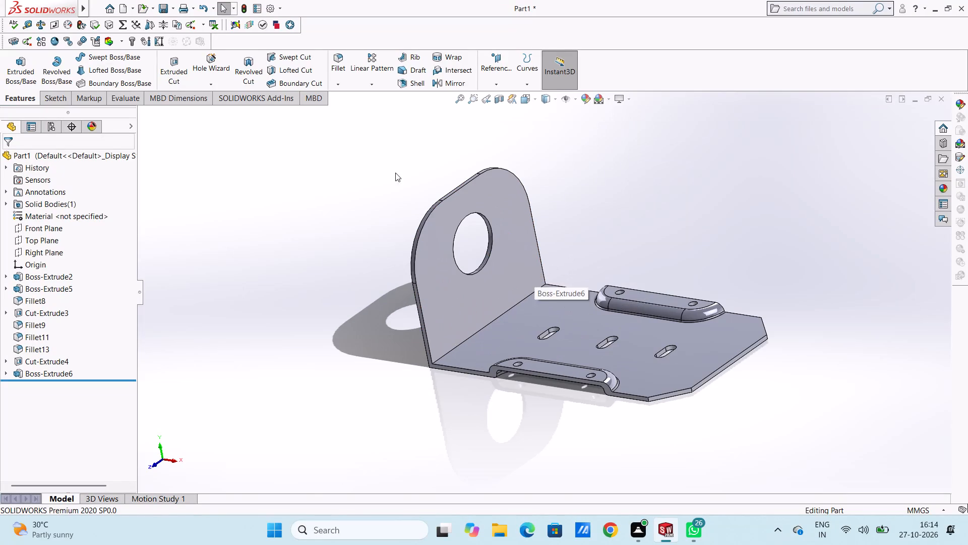
left_click(343, 58)
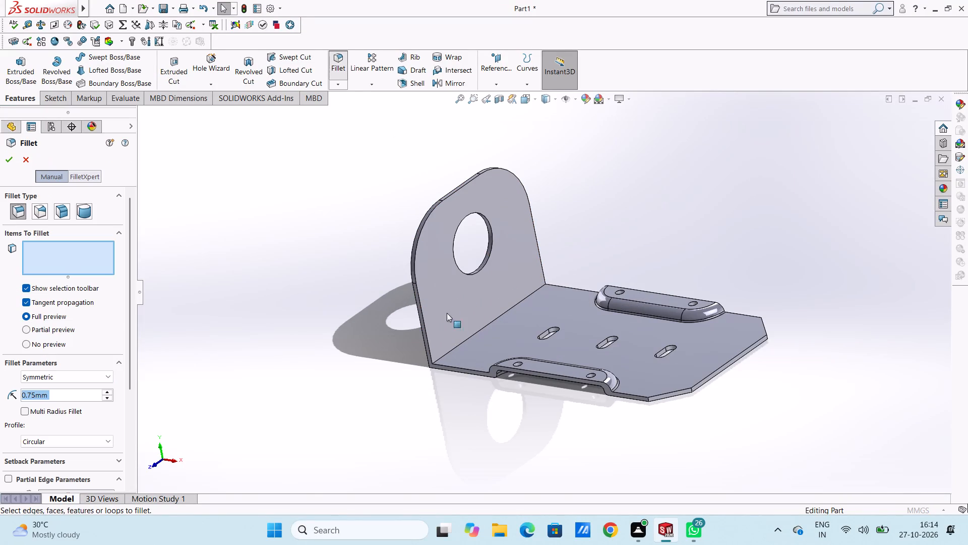
middle_click_drag(468, 347, 473, 350)
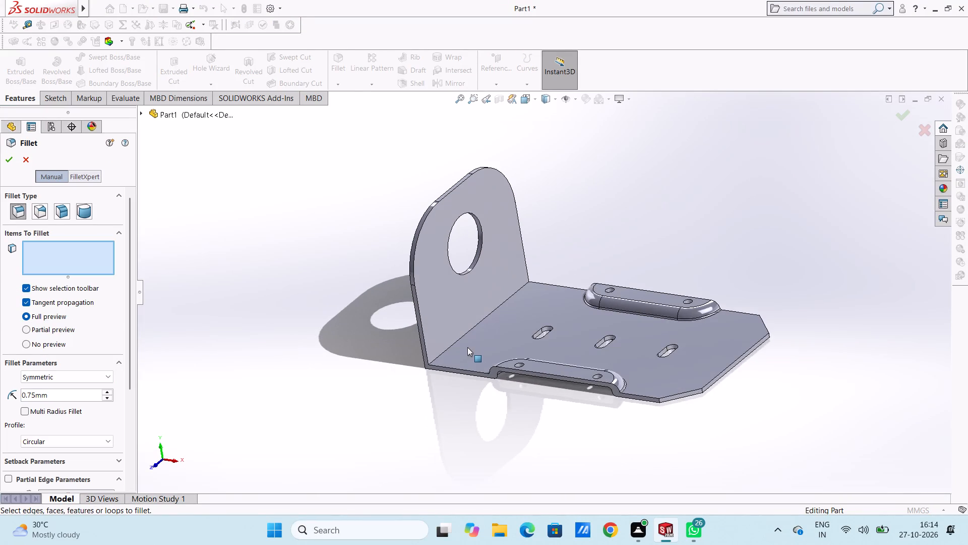
scroll(464, 346, "down", 4)
left_click(435, 349)
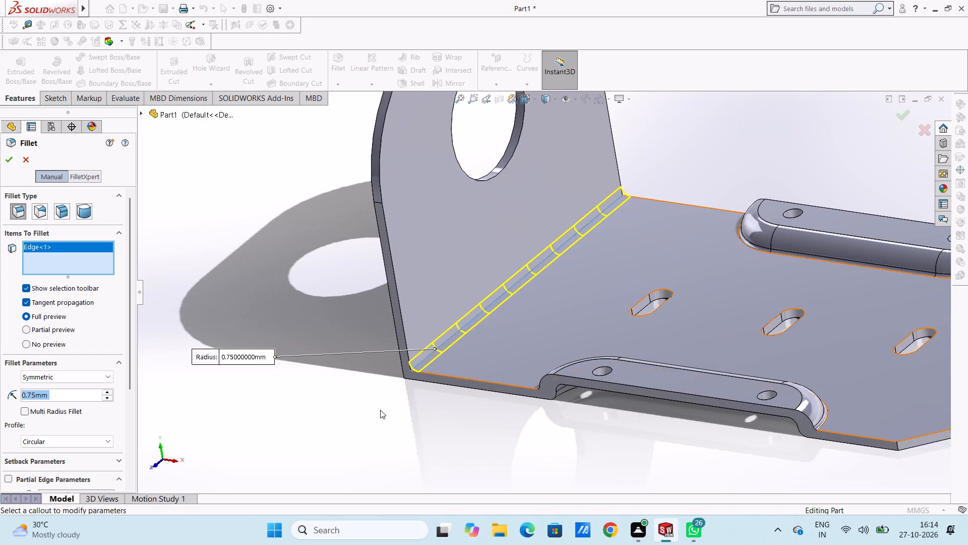
left_click(8, 164)
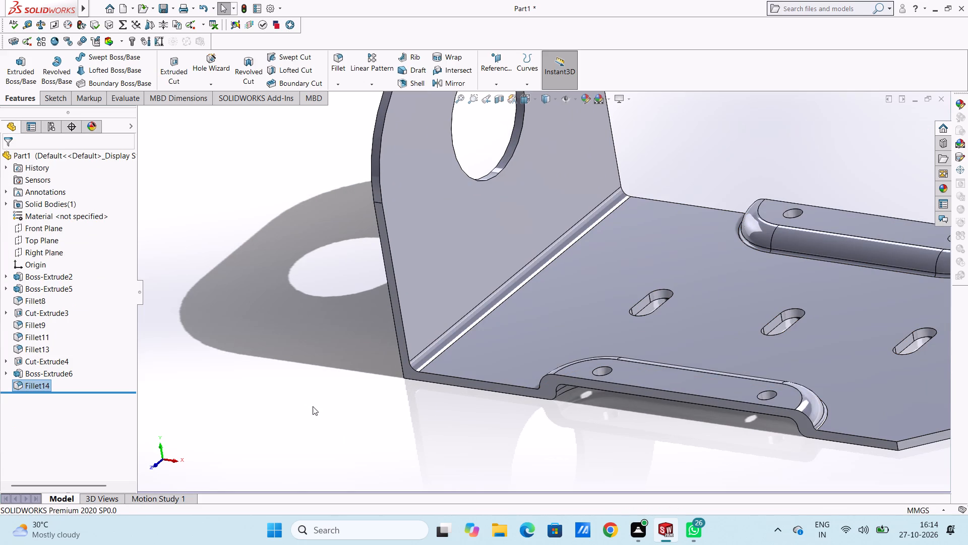
Fillet the outer bend edge where the upright flange meets the underside of the base plate with a 0.75 mm radius.
middle_click_drag(313, 406, 340, 366)
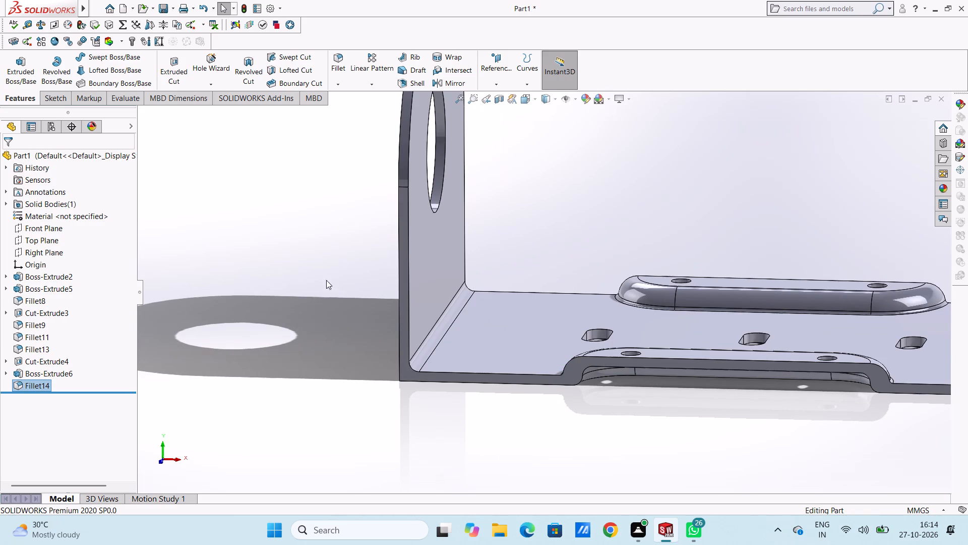
left_click(333, 60)
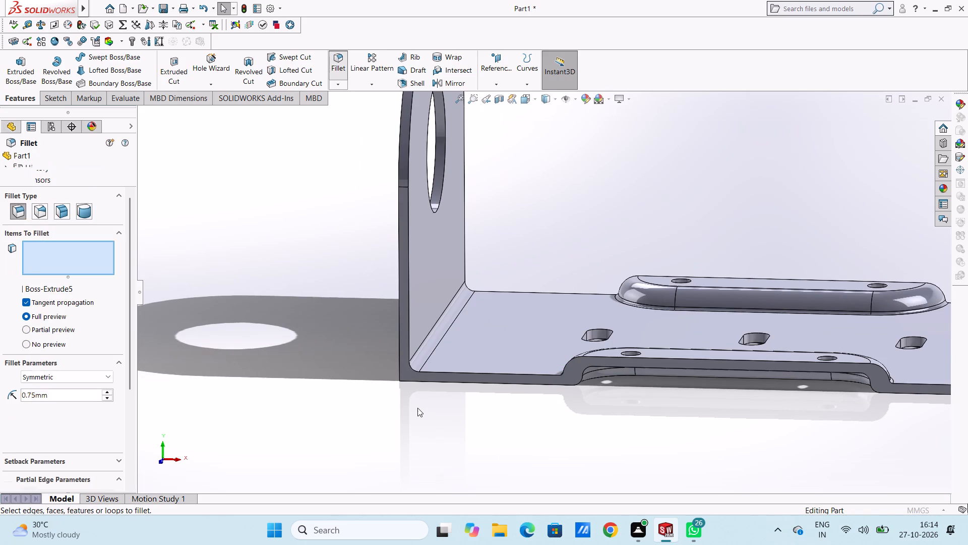
middle_click_drag(418, 408, 434, 364)
scroll(402, 410, "down", 4)
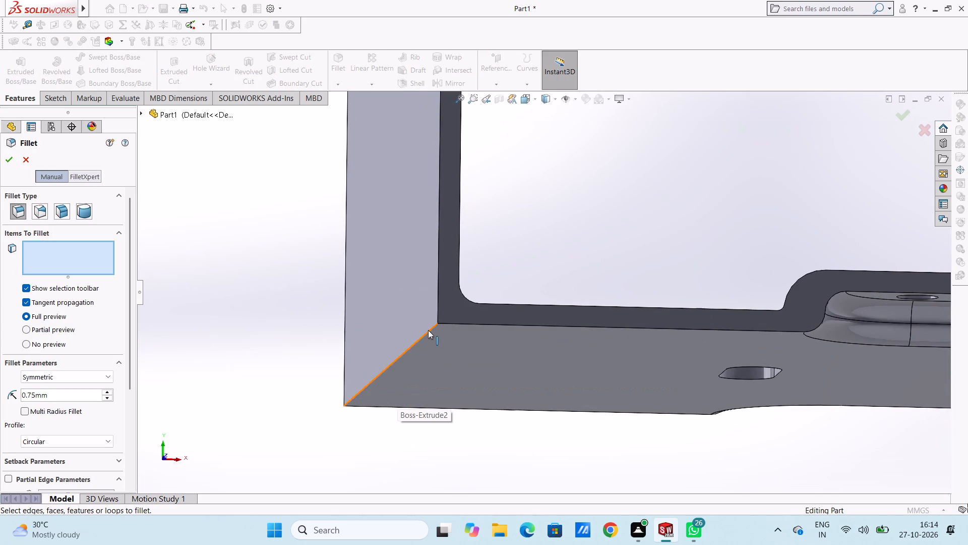
left_click(429, 331)
scroll(287, 407, "up", 4)
middle_click_drag(321, 406, 320, 414)
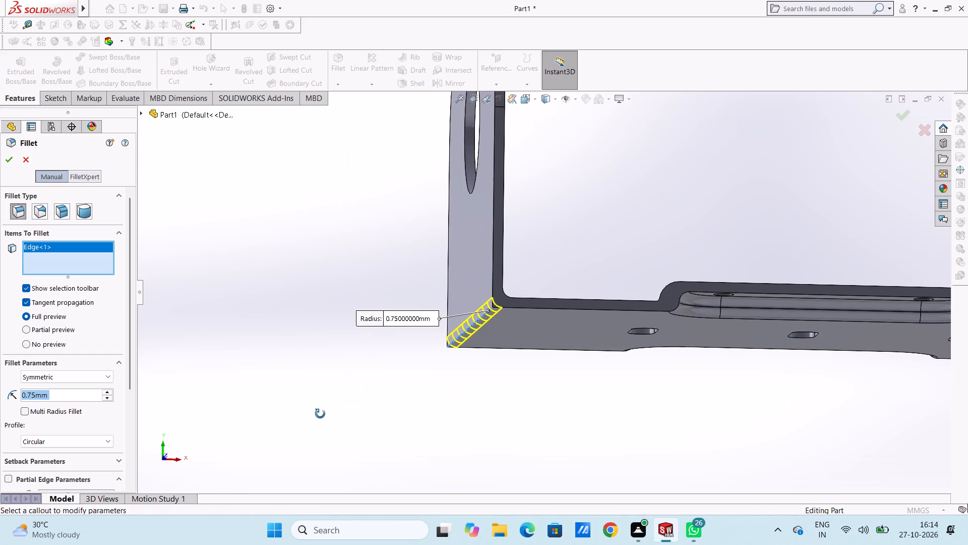
middle_click_drag(320, 414, 305, 433)
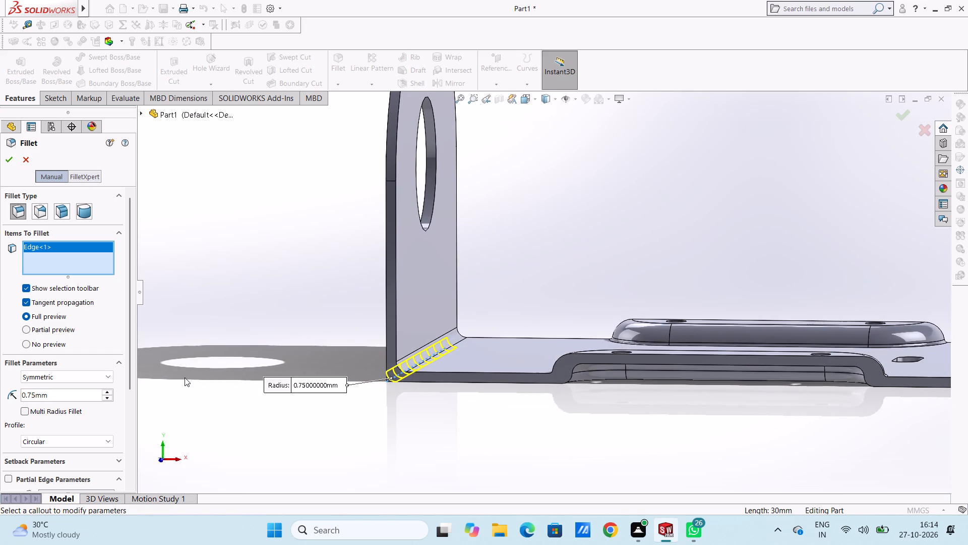
left_click(5, 161)
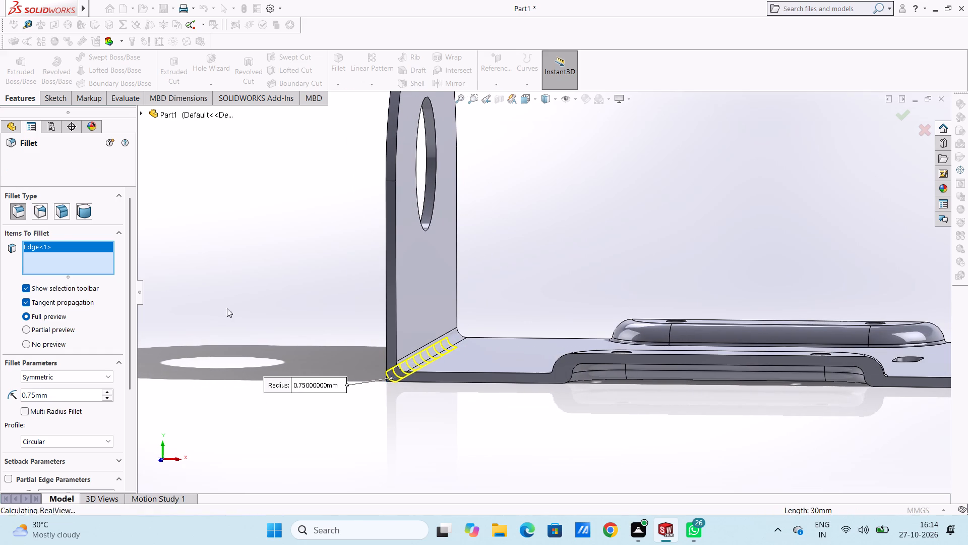
Examine the filleted bend and the whole bracket from several angles.
scroll(284, 333, "up", 3)
middle_click_drag(364, 354, 407, 387)
middle_click_drag(408, 363, 402, 301)
middle_click_drag(355, 335, 312, 365)
scroll(319, 330, "up", 2)
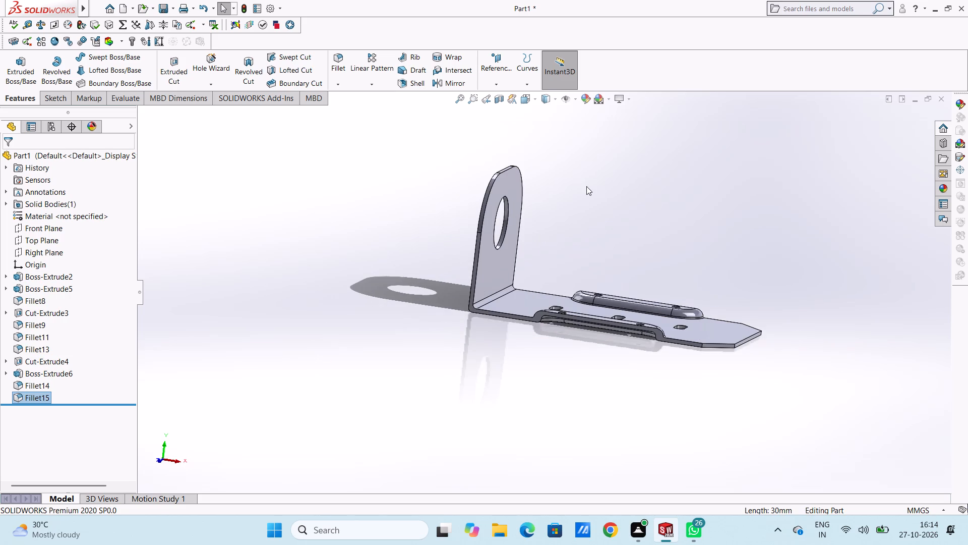
scroll(586, 188, "down", 2)
scroll(597, 231, "up", 3)
middle_click_drag(612, 254, 622, 264)
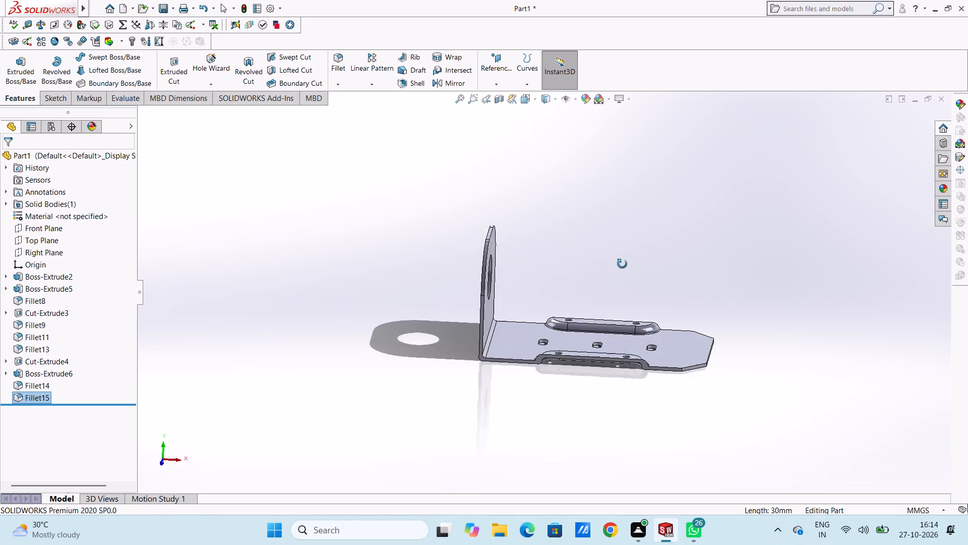
middle_click_drag(622, 264, 594, 262)
scroll(614, 256, "down", 2)
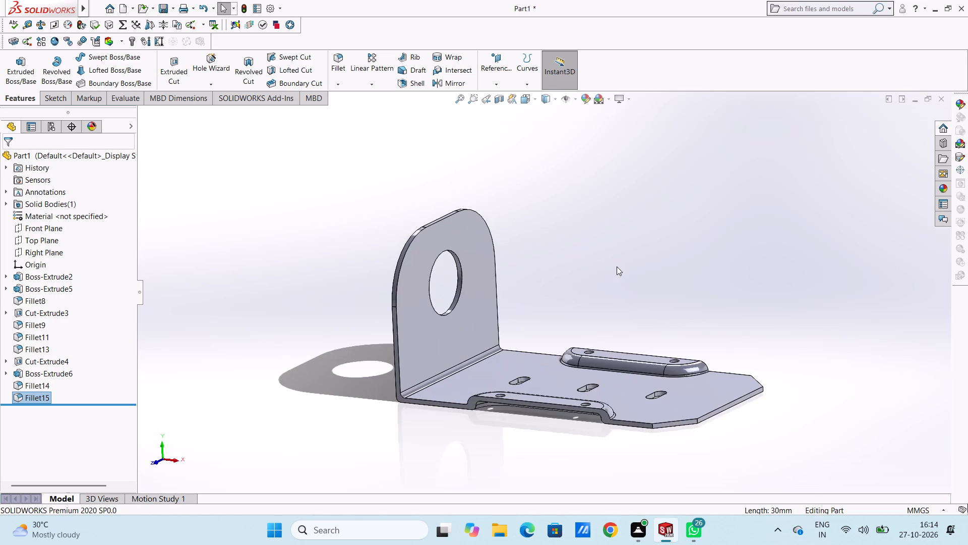
middle_click_drag(700, 280, 693, 279)
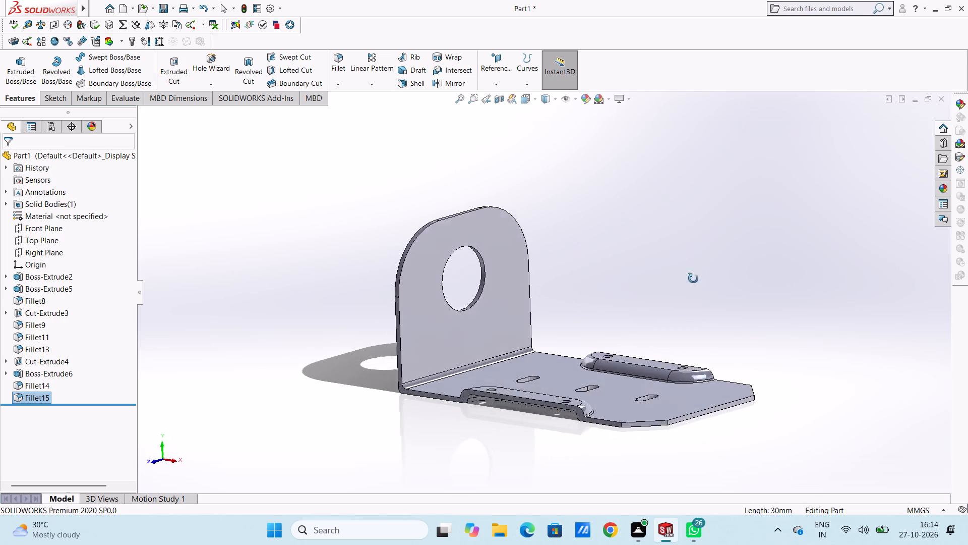
middle_click_drag(693, 279, 693, 276)
middle_click(693, 276)
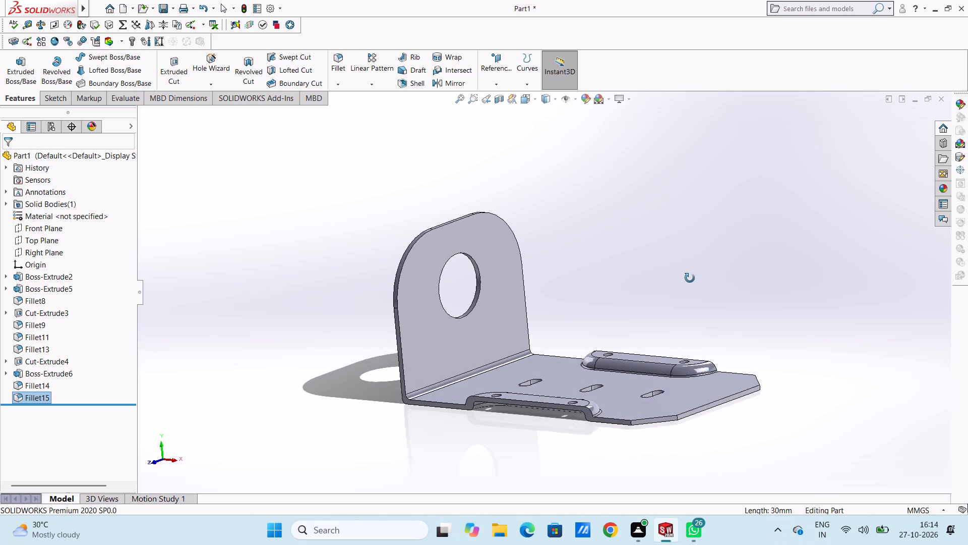
middle_click(690, 278)
middle_click(690, 278)
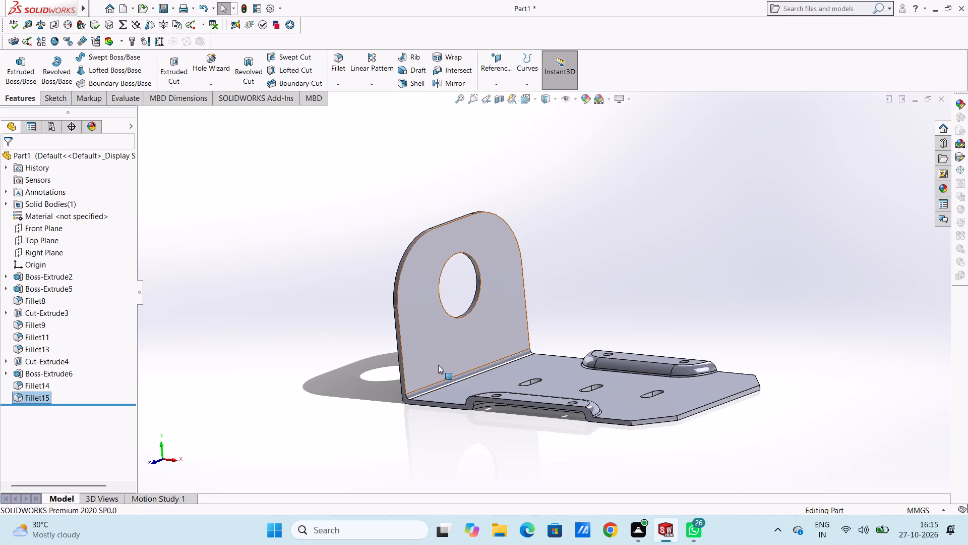
scroll(450, 331, "up", 2)
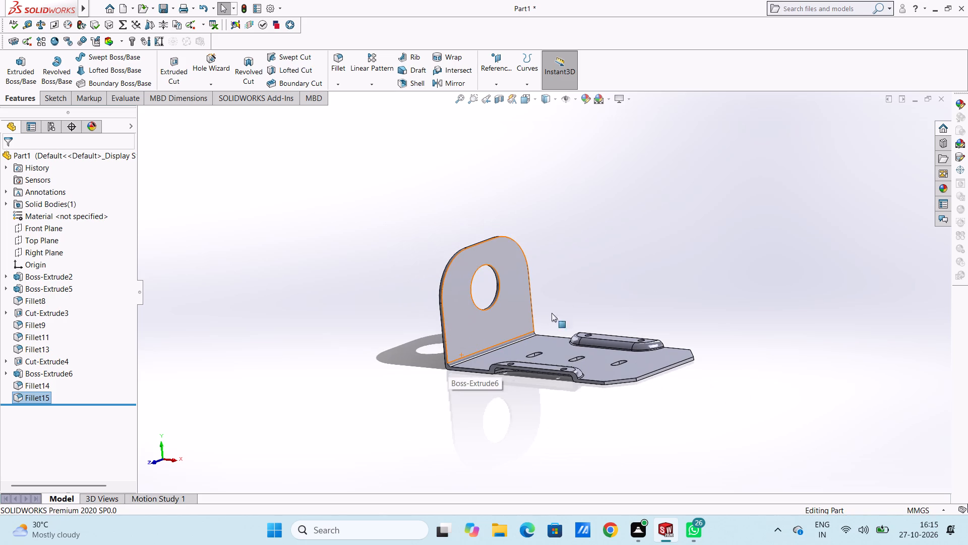
scroll(642, 287, "down", 1)
scroll(652, 293, "up", 2)
middle_click_drag(694, 323, 720, 318)
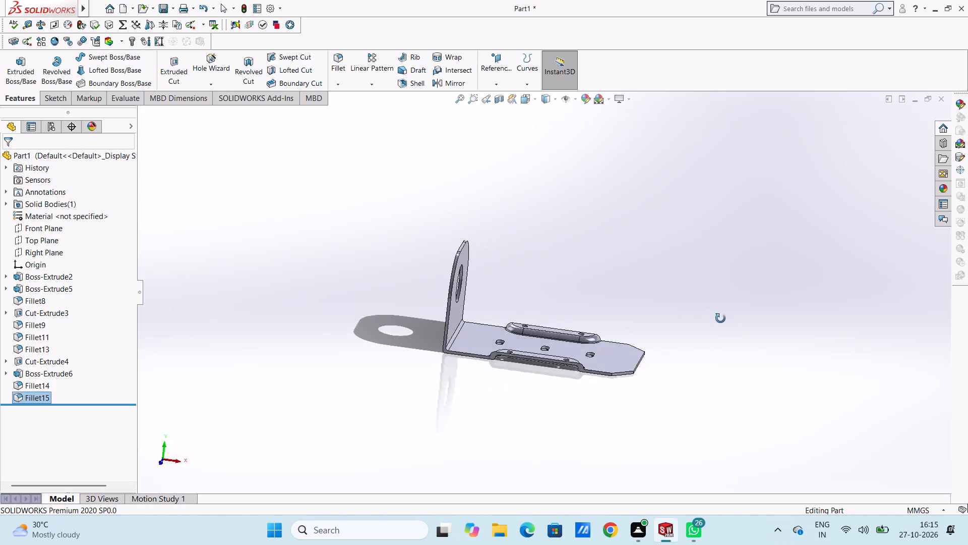
middle_click_drag(720, 318, 739, 388)
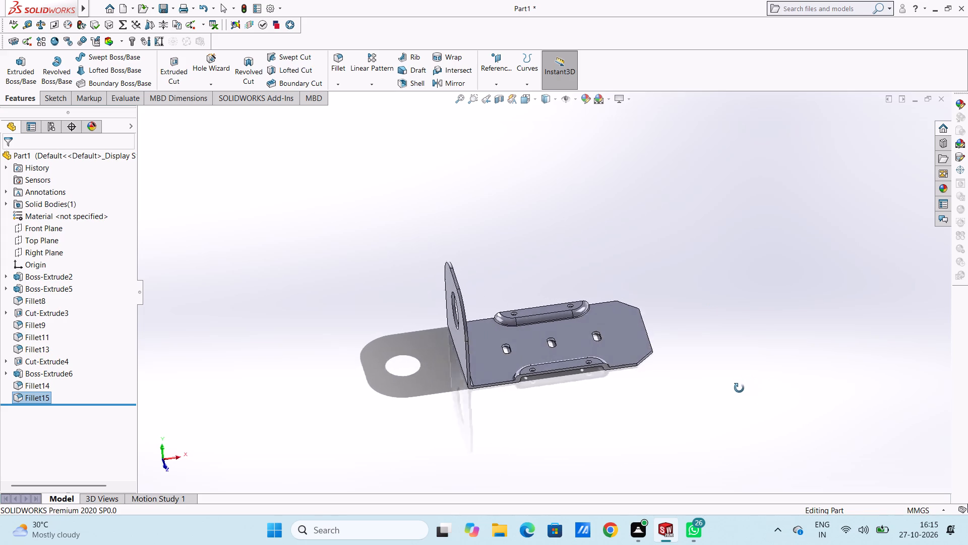
middle_click_drag(739, 388, 718, 453)
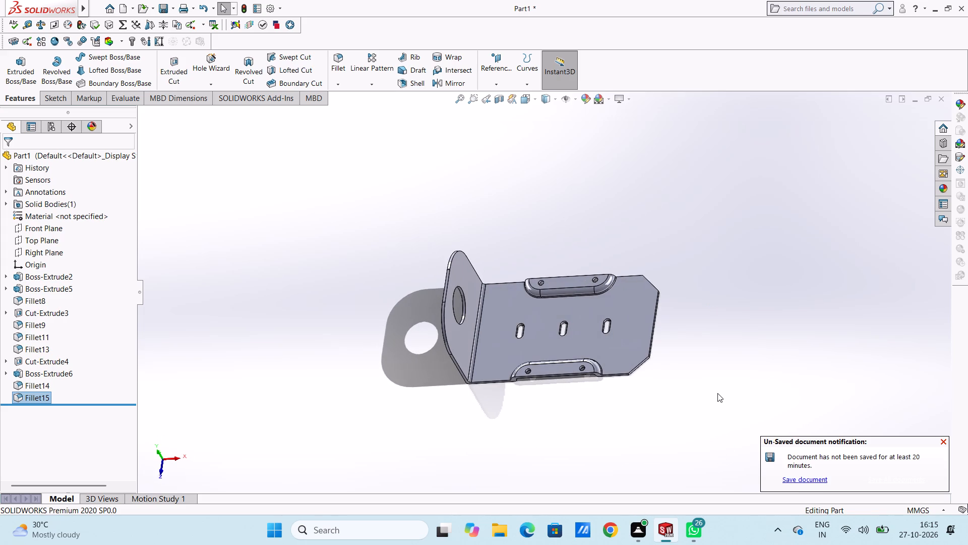
Create a reference plane parallel to the Front Plane, trying a 15 mm offset before settling on 7 mm.
key("ctrl+5")
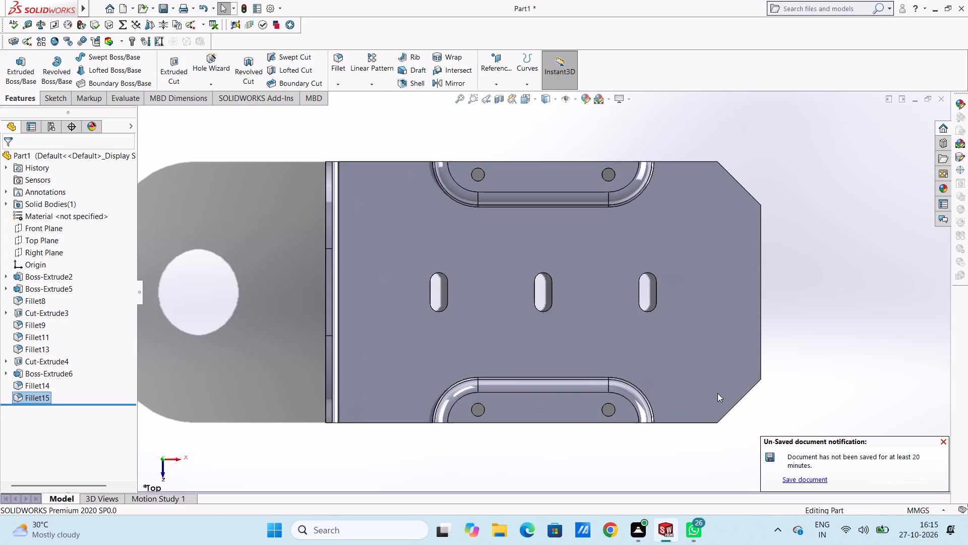
scroll(717, 393, "up", 6)
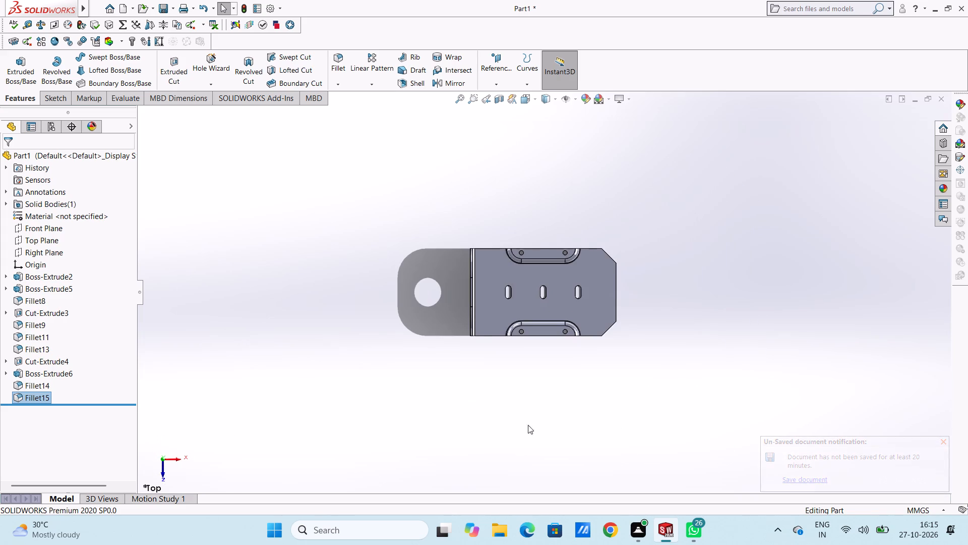
scroll(487, 283, "down", 1)
scroll(546, 275, "down", 2)
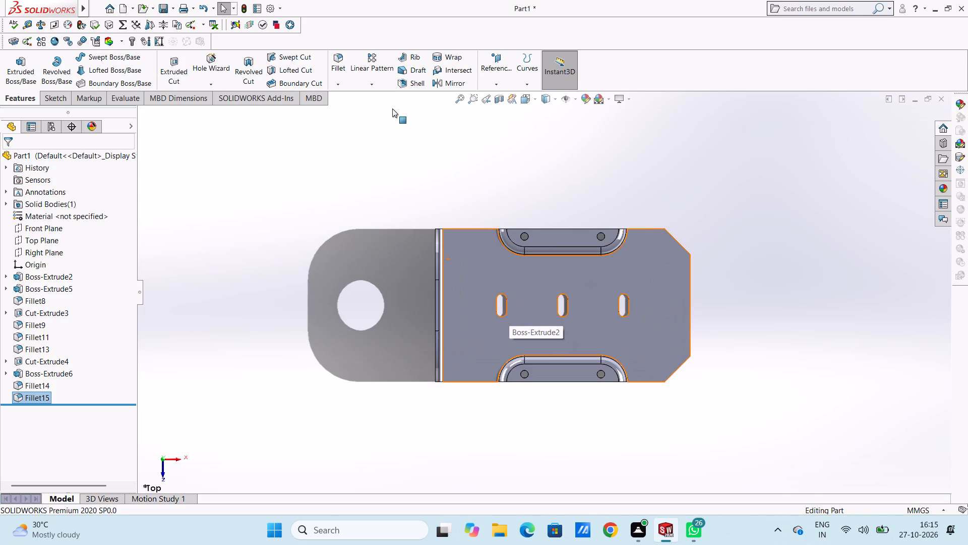
left_click(504, 60)
left_click(508, 98)
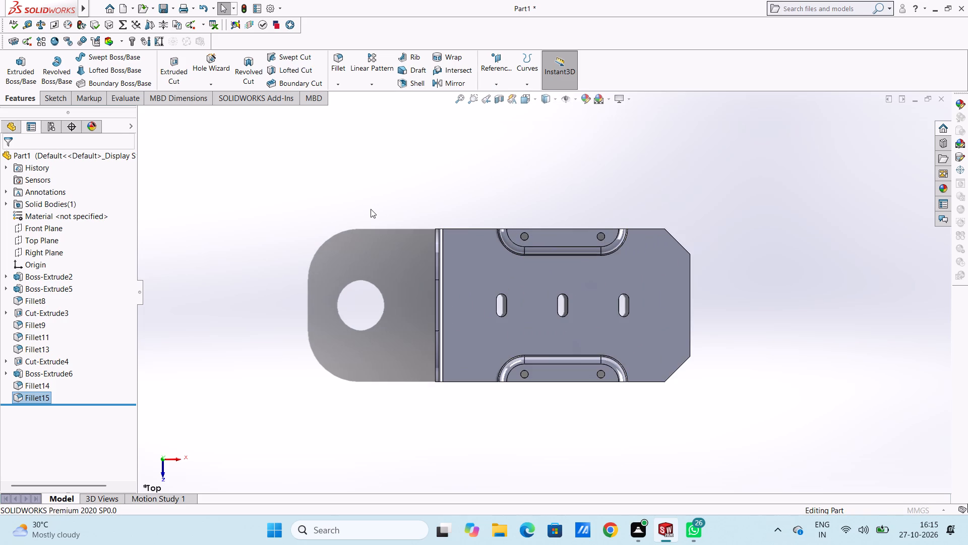
left_click(156, 115)
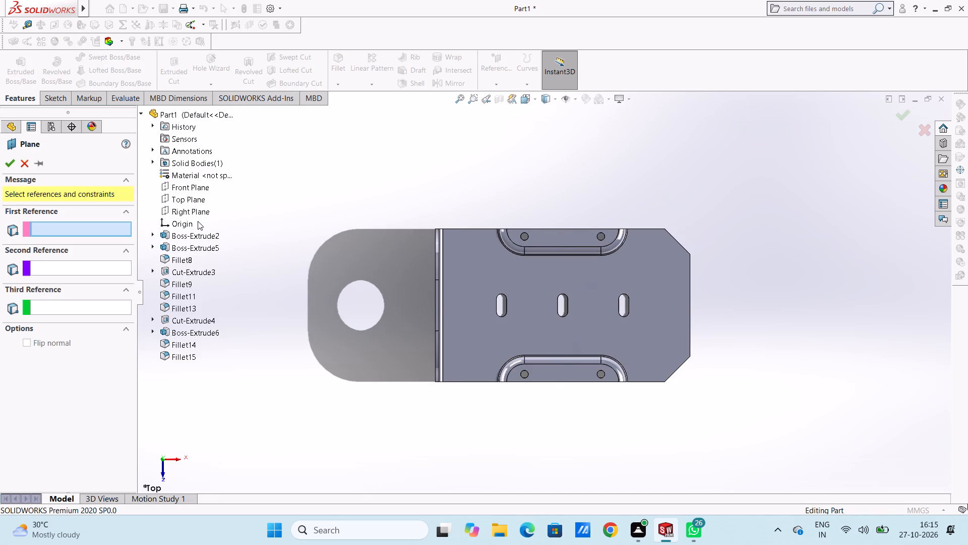
left_click(196, 189)
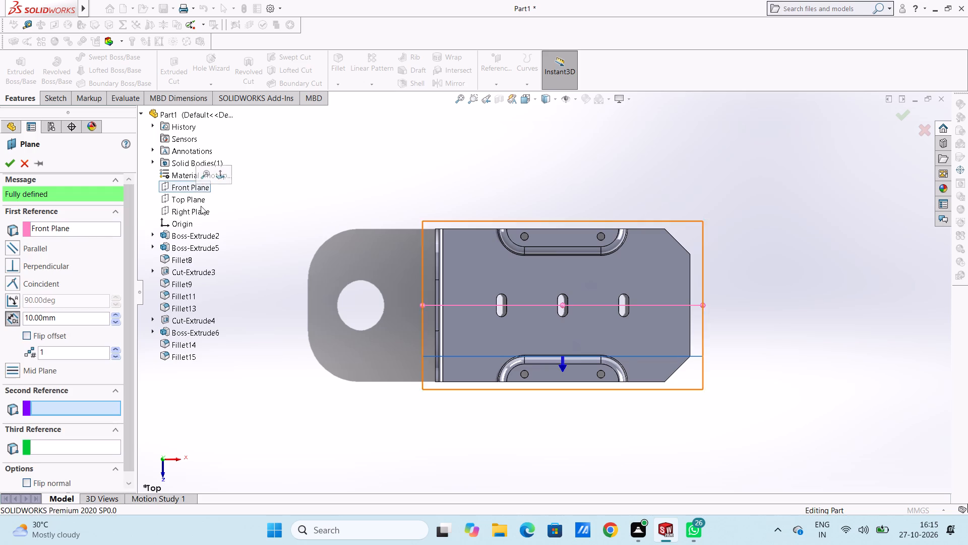
double_click(71, 316)
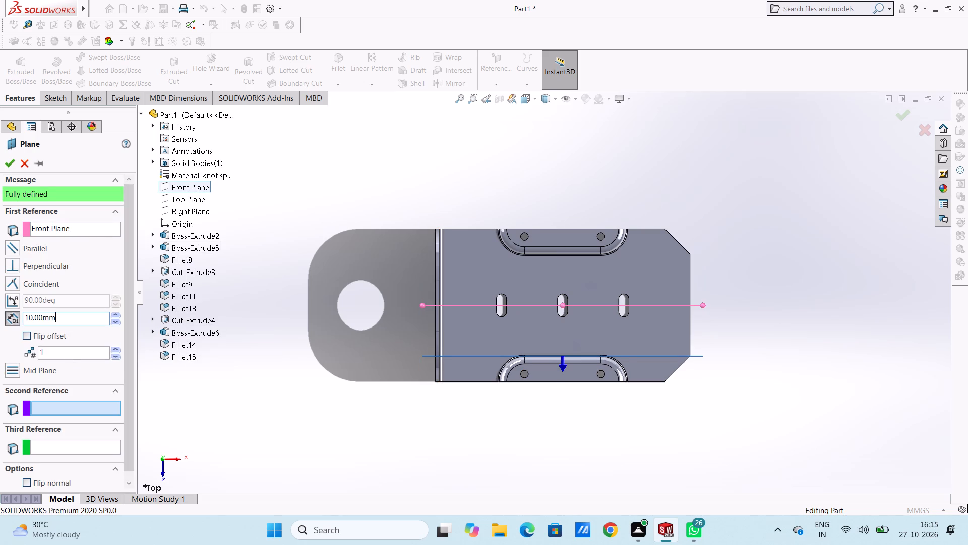
type("15")
key("Return")
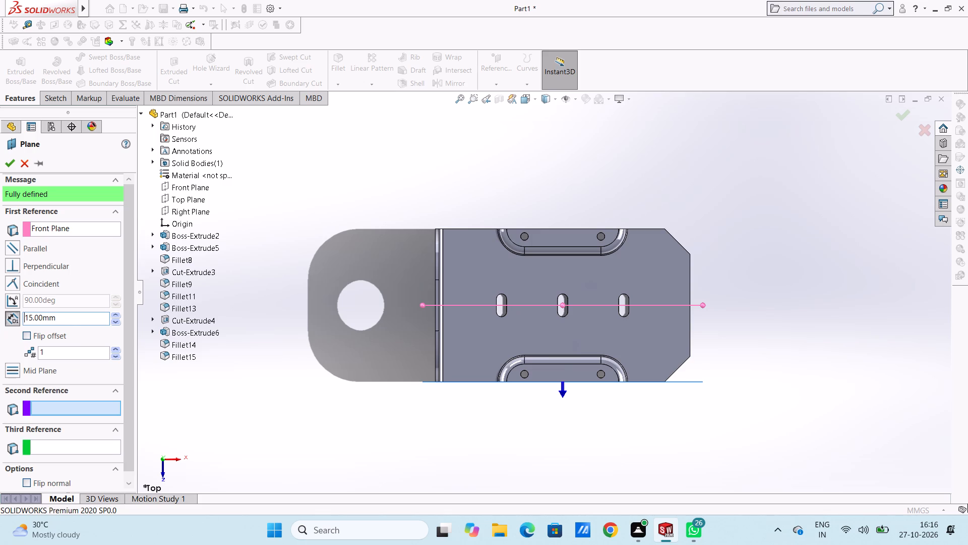
double_click(72, 318)
key("7")
key("Return")
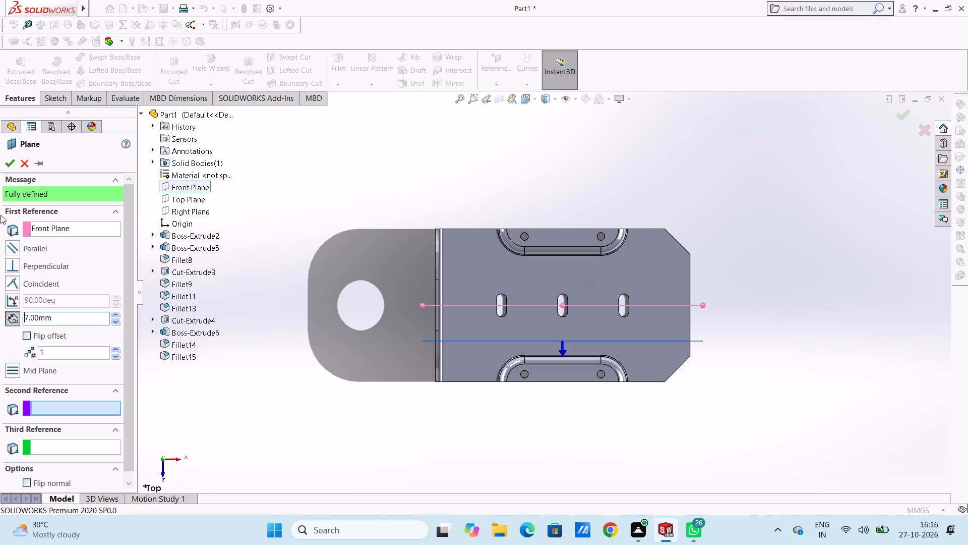
left_click(11, 162)
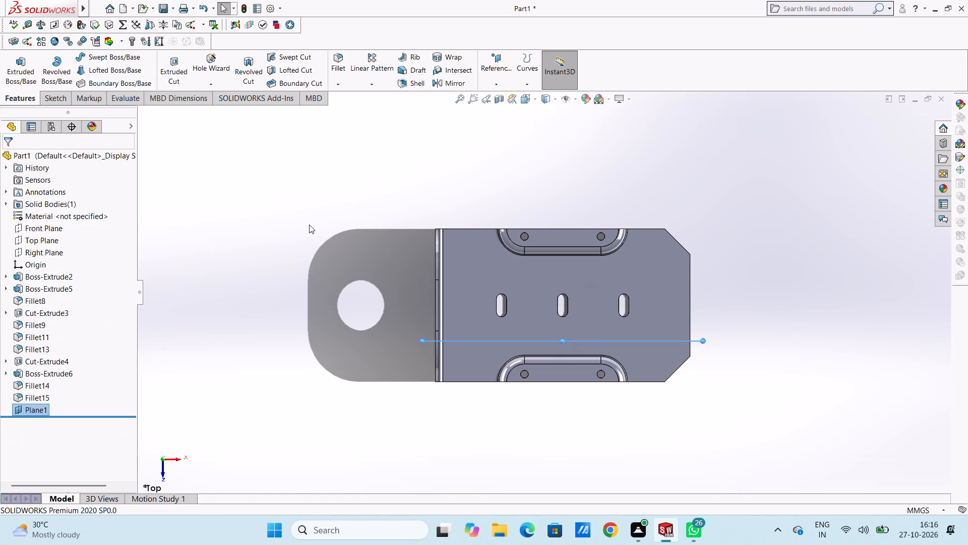
left_click(305, 228)
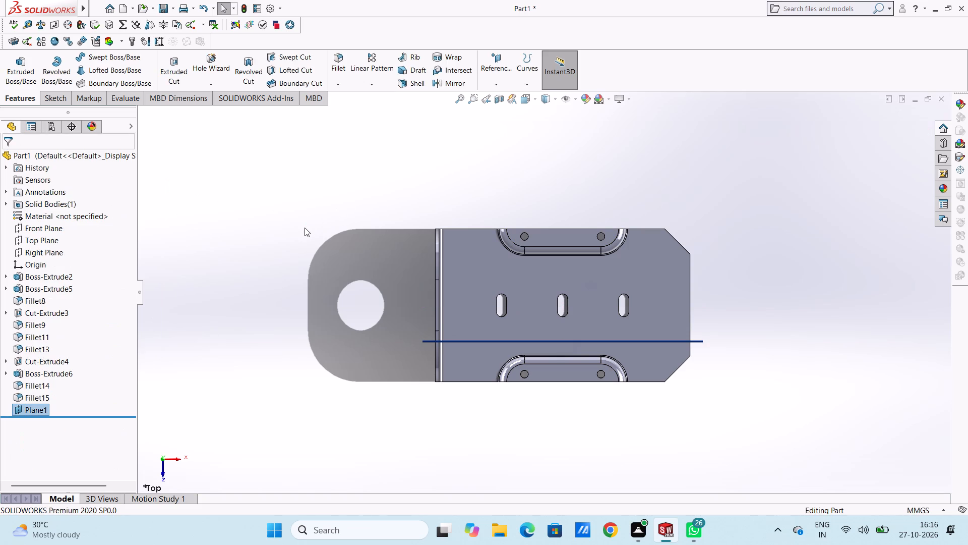
key("ctrl+1")
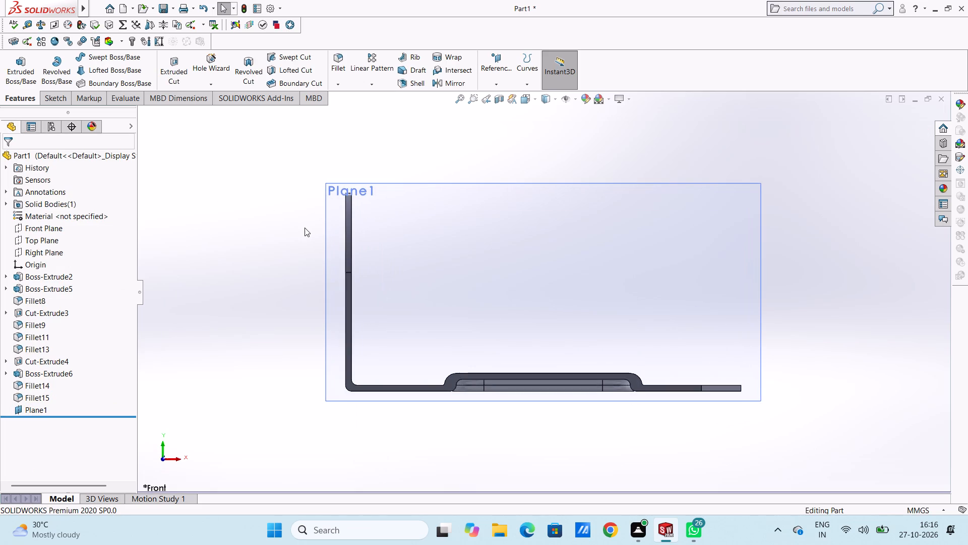
Start a sketch on the 7 mm offset plane and draw a 3.5 mm line at 45° from the midpoint of the inner bend fillet.
scroll(305, 228, "up", 4)
left_click(534, 275)
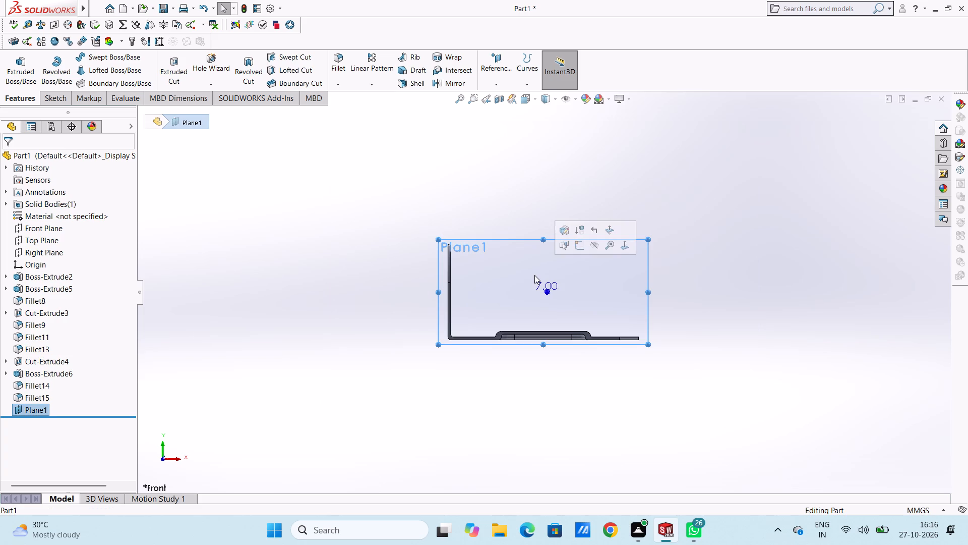
left_click(576, 249)
left_click(542, 215)
scroll(523, 334, "down", 1)
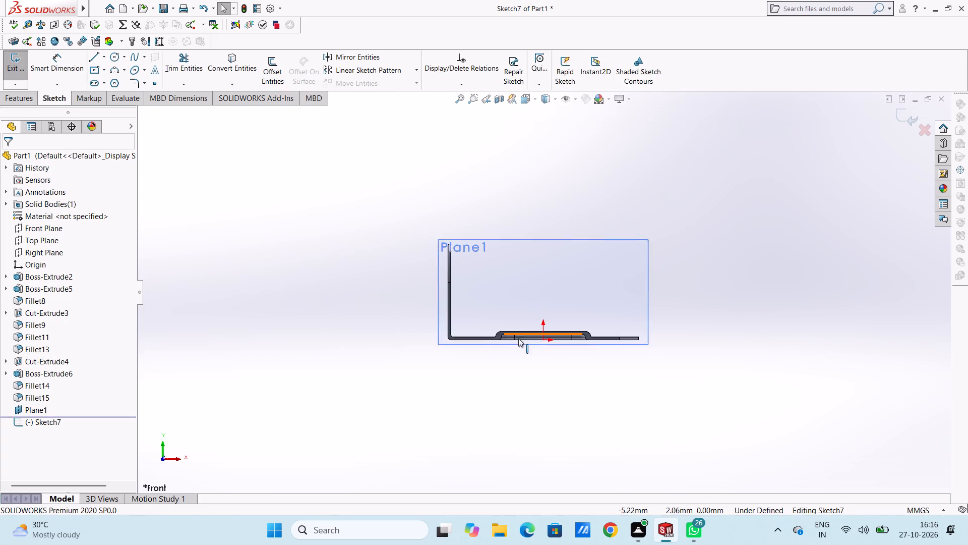
scroll(518, 338, "down", 1)
scroll(455, 278, "down", 2)
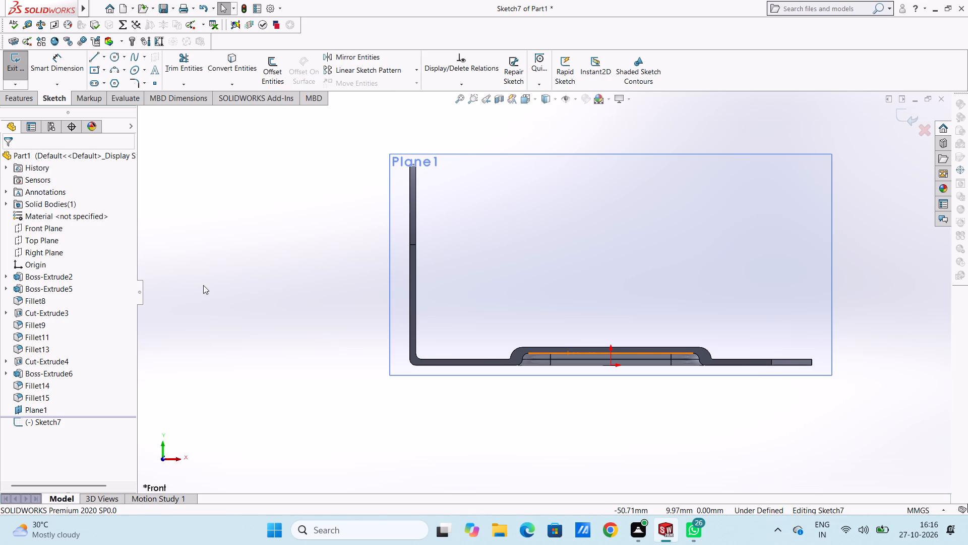
left_click(94, 54)
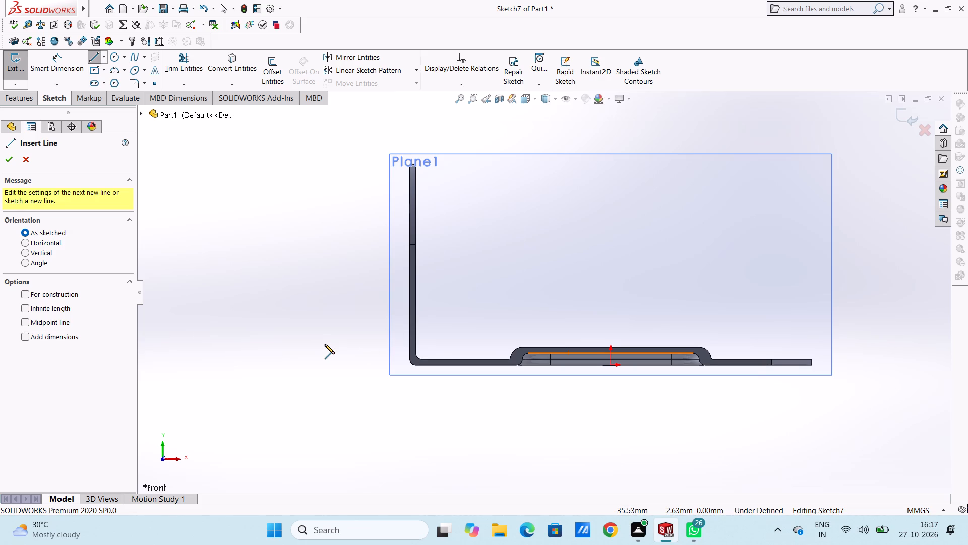
scroll(433, 332, "down", 3)
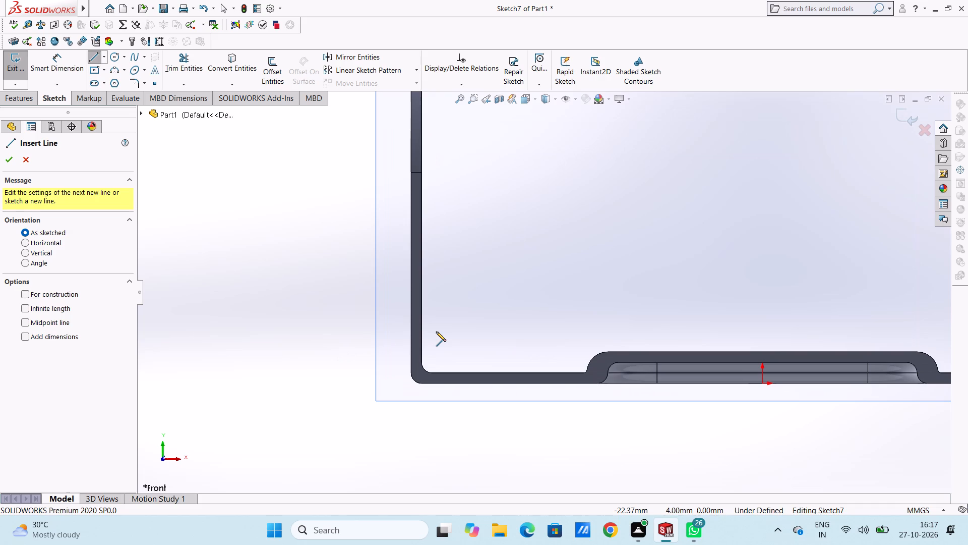
left_click(425, 369)
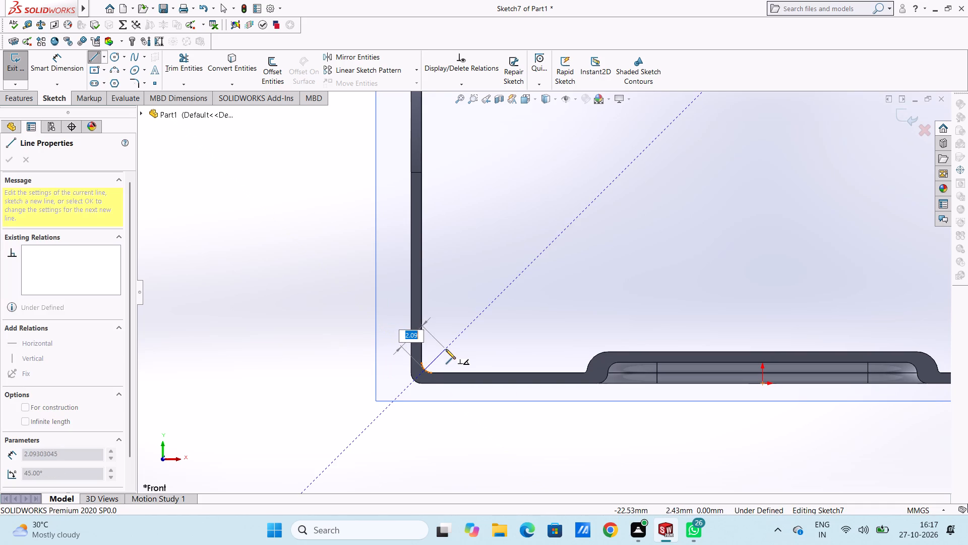
type("3.5")
key("Return")
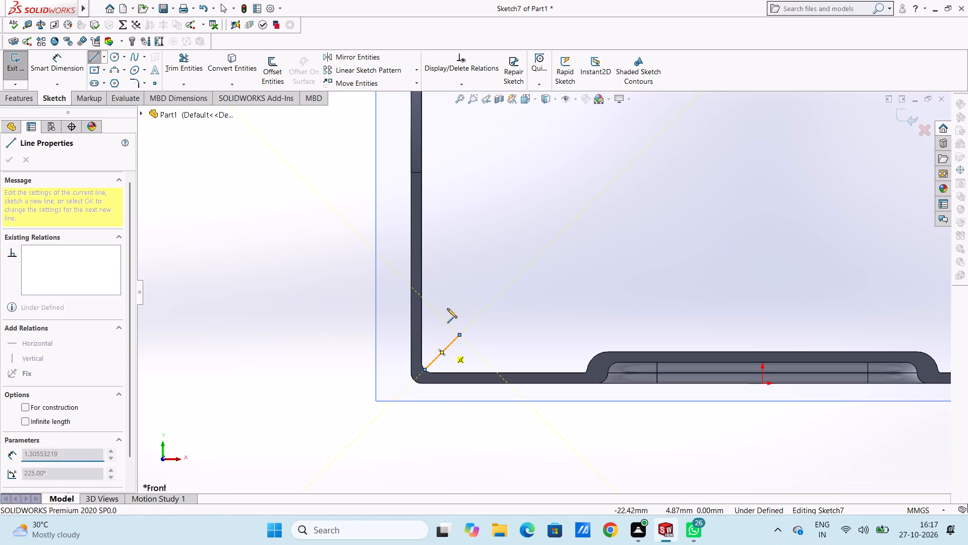
Draw a perpendicular line about 4.3 mm long from the 45° line's end into the upright flange, and a line back diagonally past the base plate's underside.
left_click(417, 294)
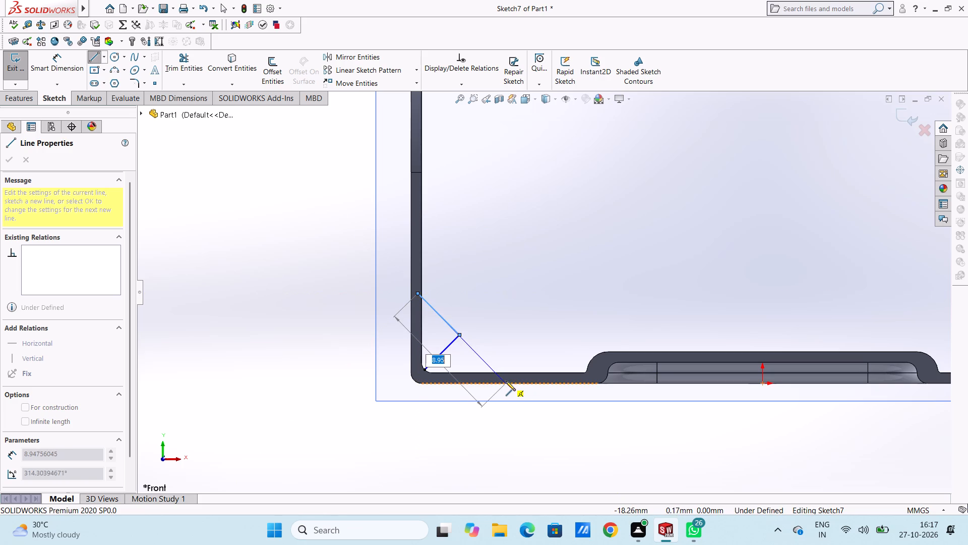
left_click(521, 399)
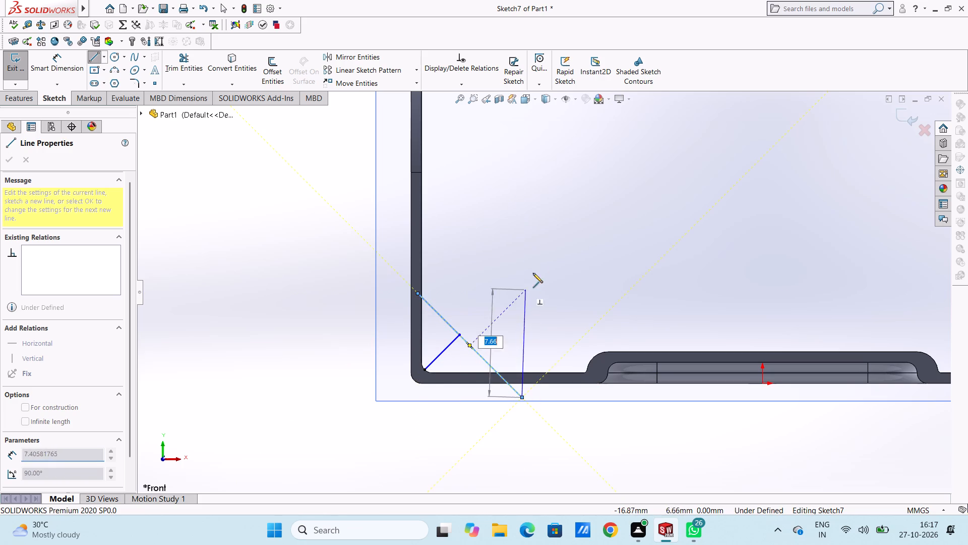
right_click(553, 243)
left_click(580, 251)
left_click(275, 325)
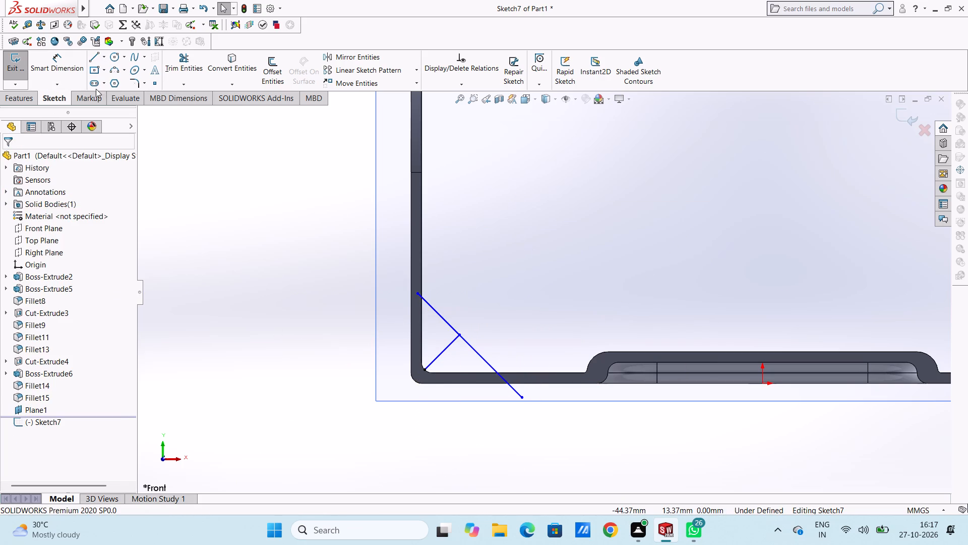
Draw a vertical line about 4.6 mm long on the upright flange's inner face, from the diagonal down to the start of the bend fillet.
left_click(96, 57)
scroll(433, 322, "down", 4)
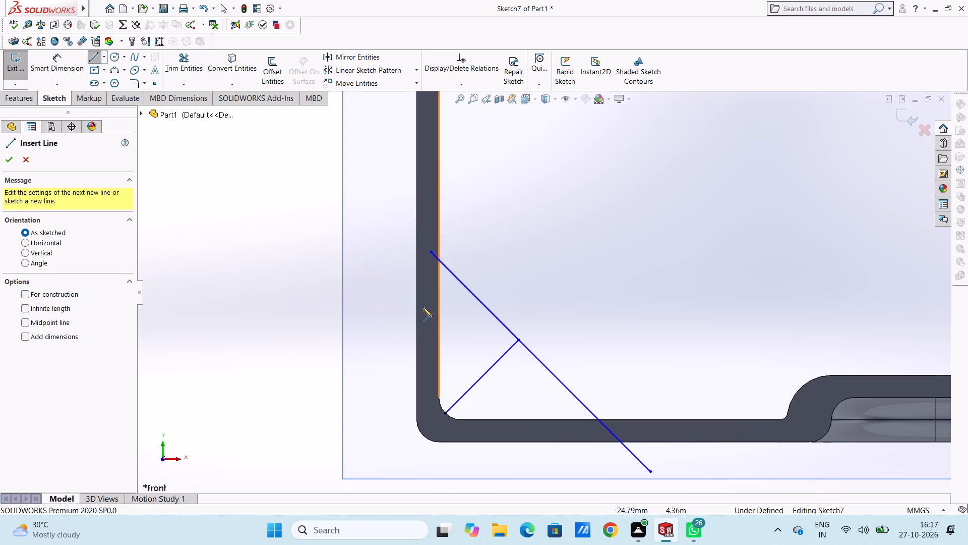
left_click(438, 260)
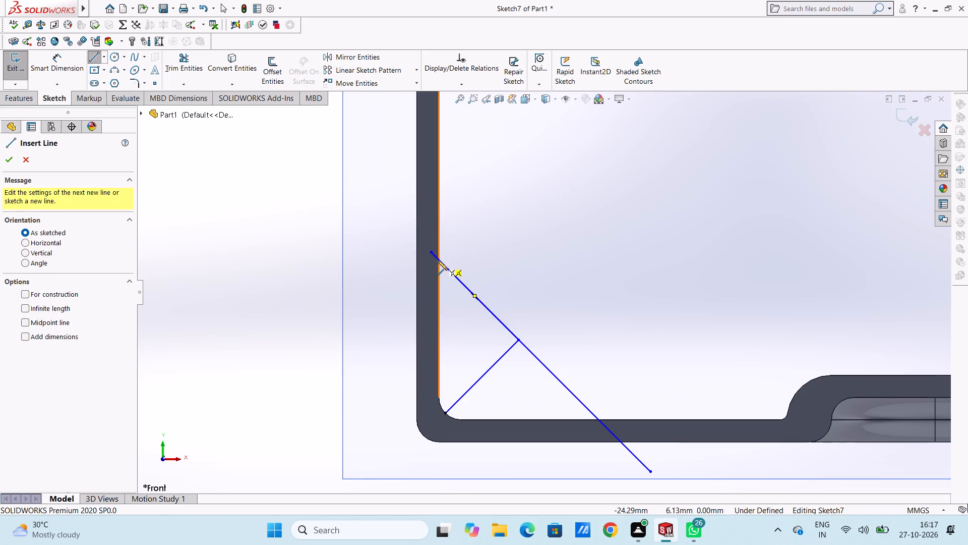
left_click(438, 398)
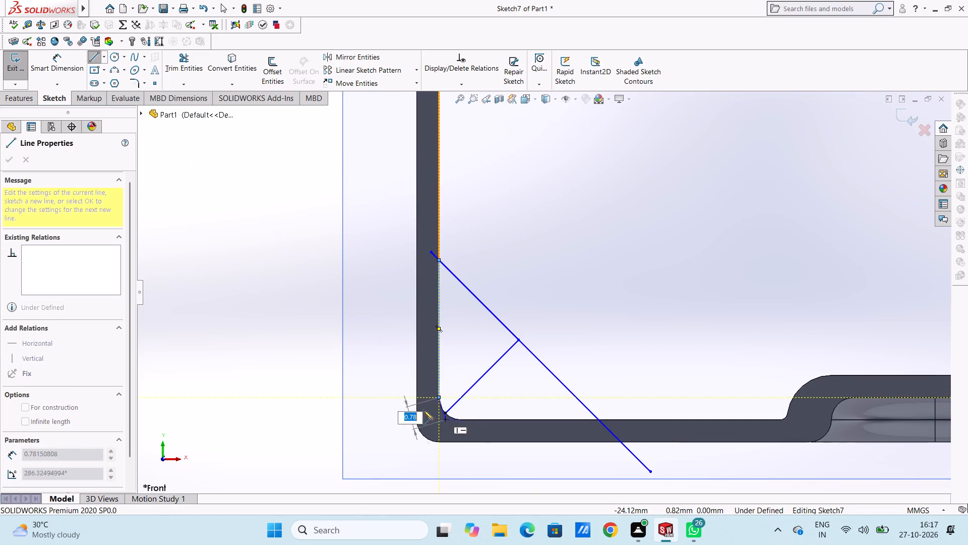
right_click(276, 294)
left_click(296, 300)
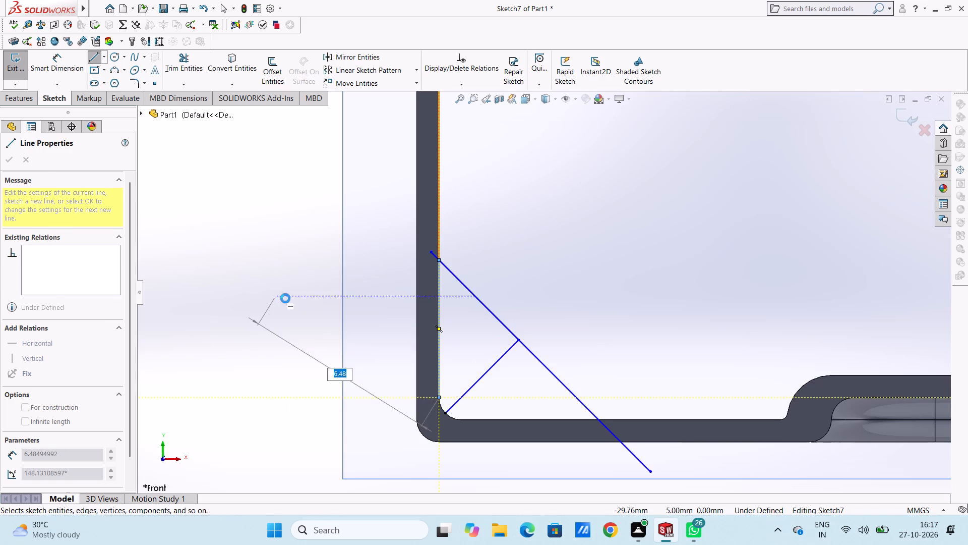
left_click(227, 258)
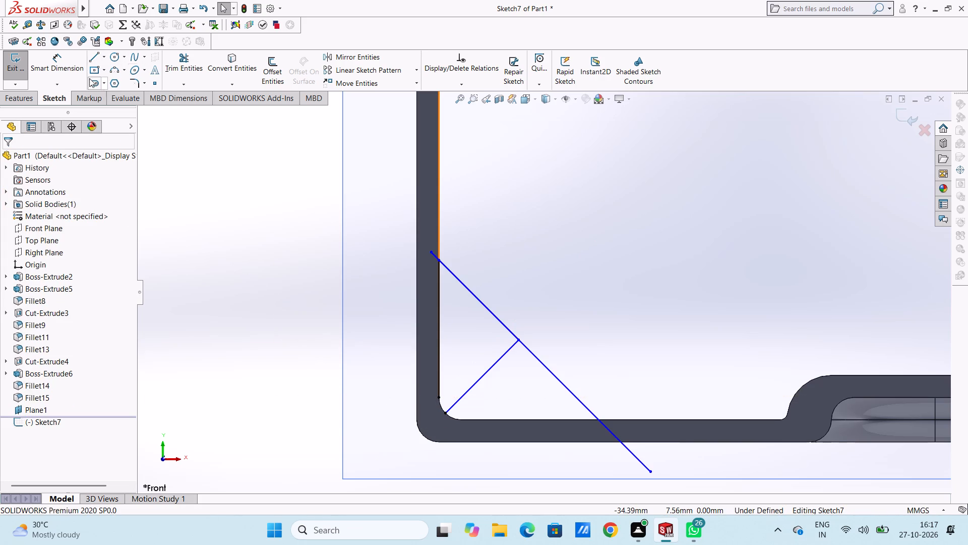
Trace the inner bend fillet with a three-point arc from the upright flange's inner face to the base plate's top face.
left_click(112, 70)
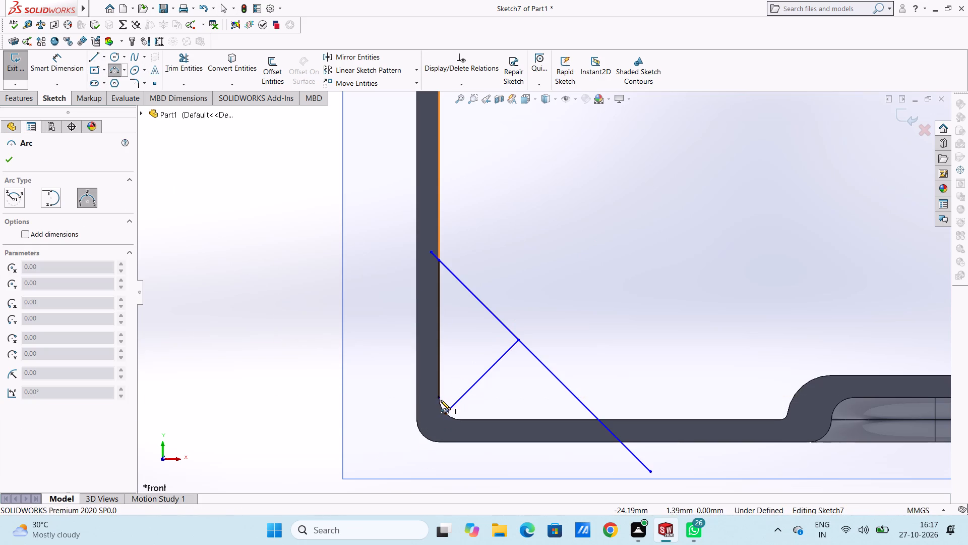
left_click(439, 400)
left_click(461, 420)
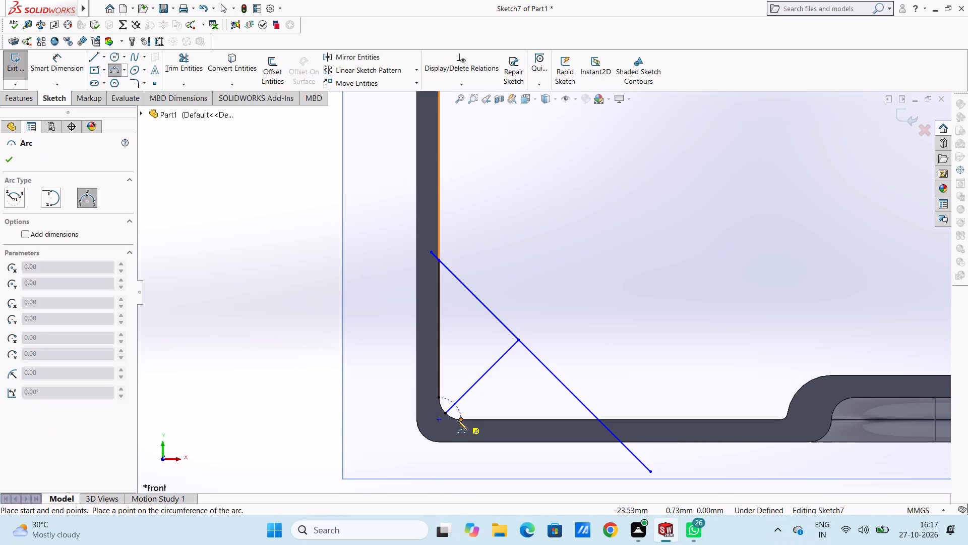
left_click(452, 419)
right_click(273, 278)
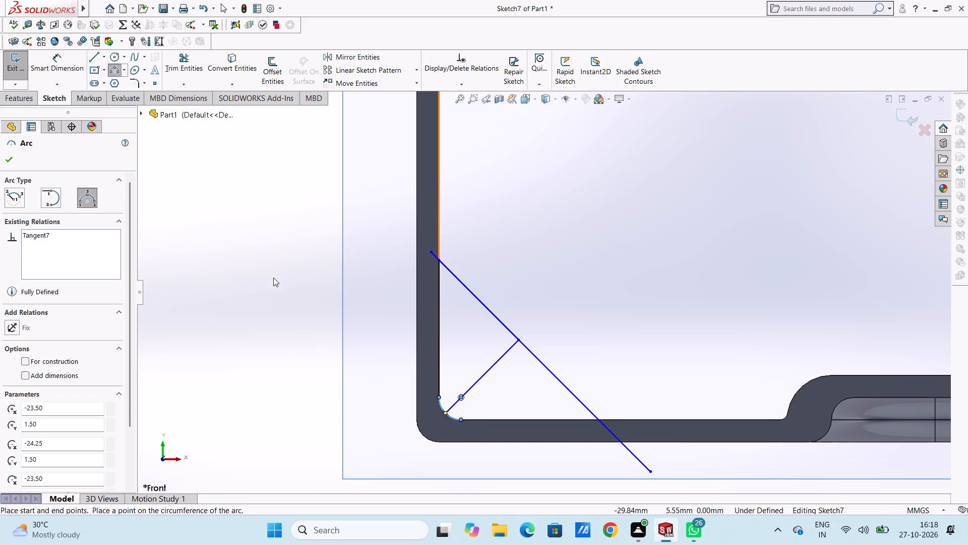
left_click(284, 286)
left_click(232, 306)
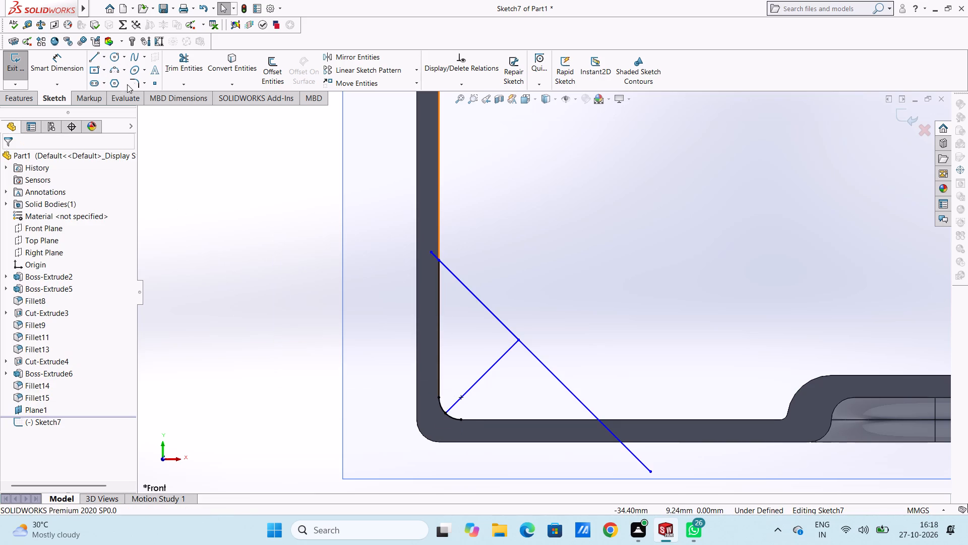
Draw a horizontal line along the base plate's top face from the arc's end to just beyond the diagonal.
left_click(93, 56)
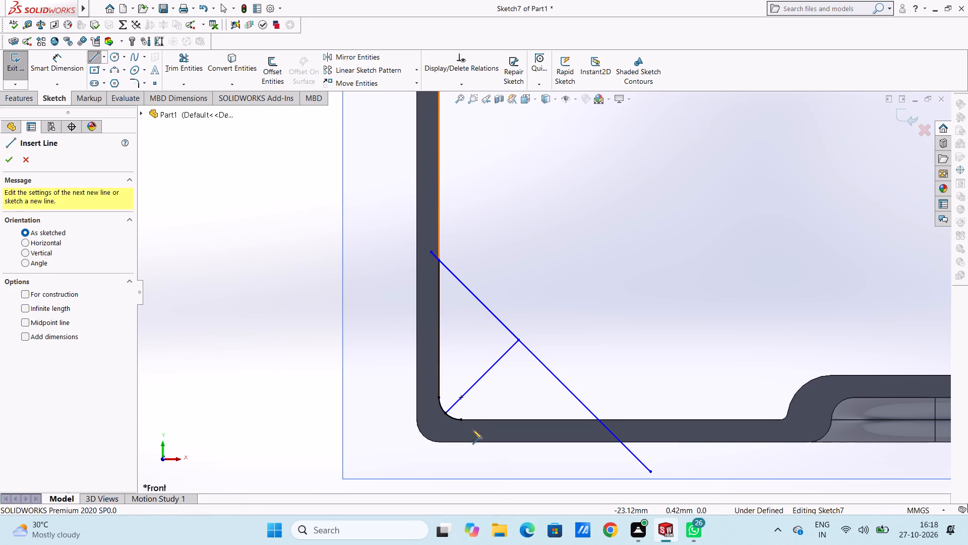
left_click(461, 421)
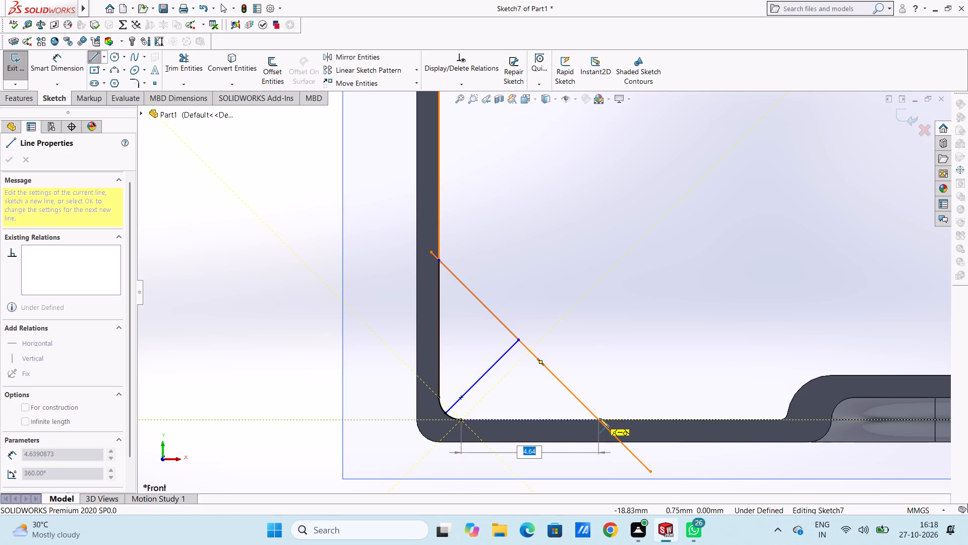
left_click(609, 420)
right_click(630, 317)
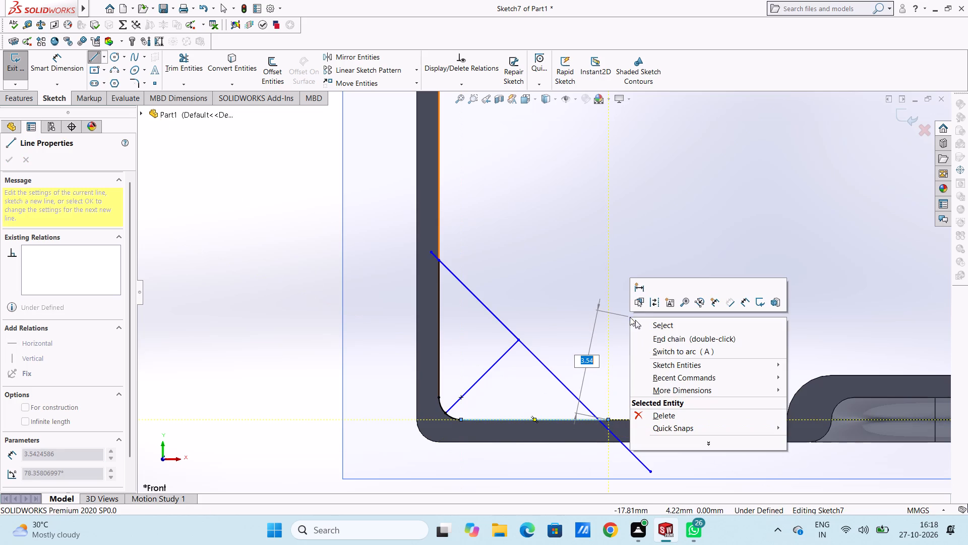
left_click(651, 324)
left_click(302, 332)
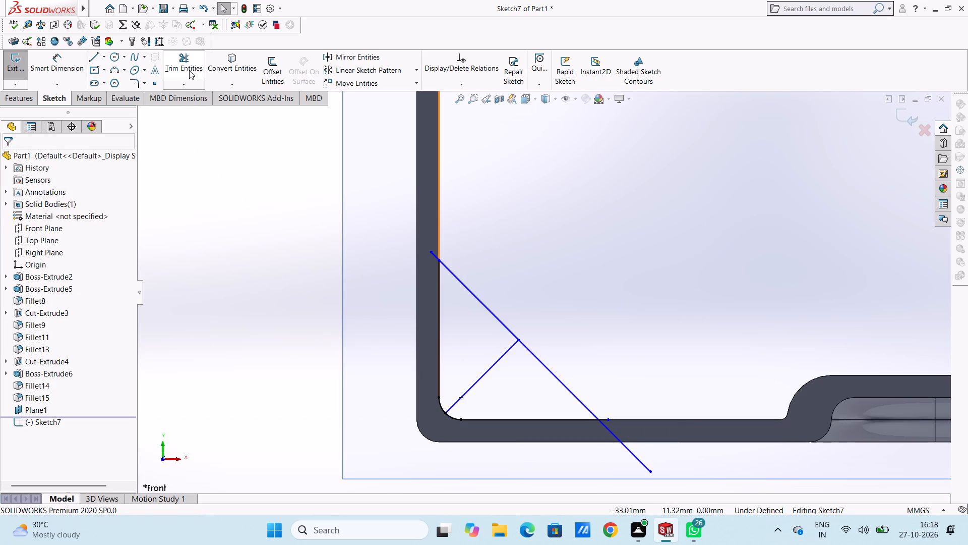
Trim the overhanging ends of the diagonal and horizontal lines, and remove the 3.5 mm helper line and the duplicate short diagonal segment.
left_click(188, 60)
left_click(433, 253)
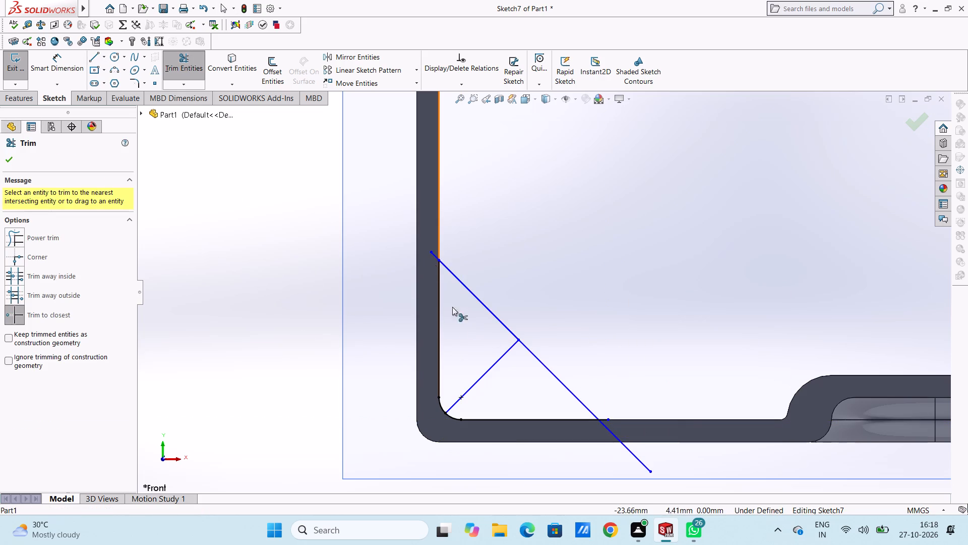
left_click(433, 254)
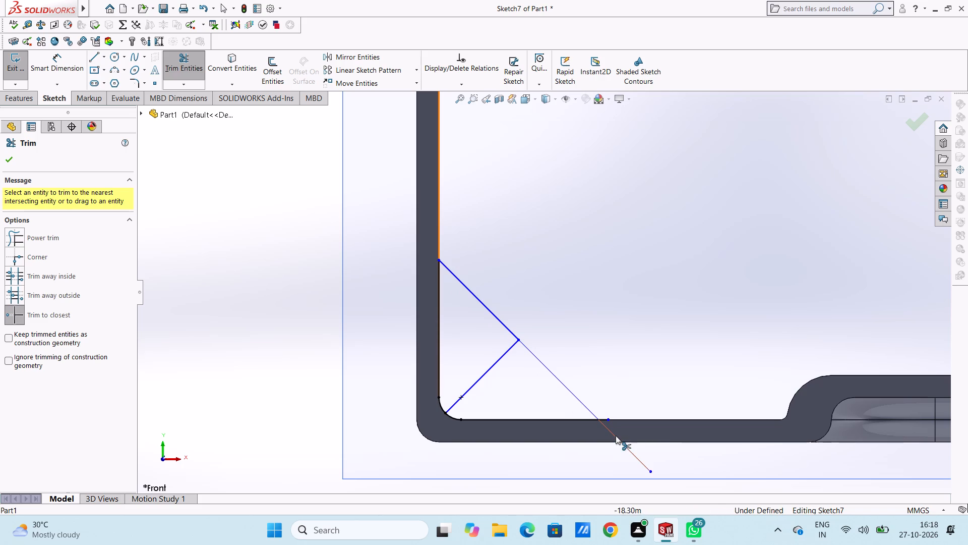
left_click(615, 437)
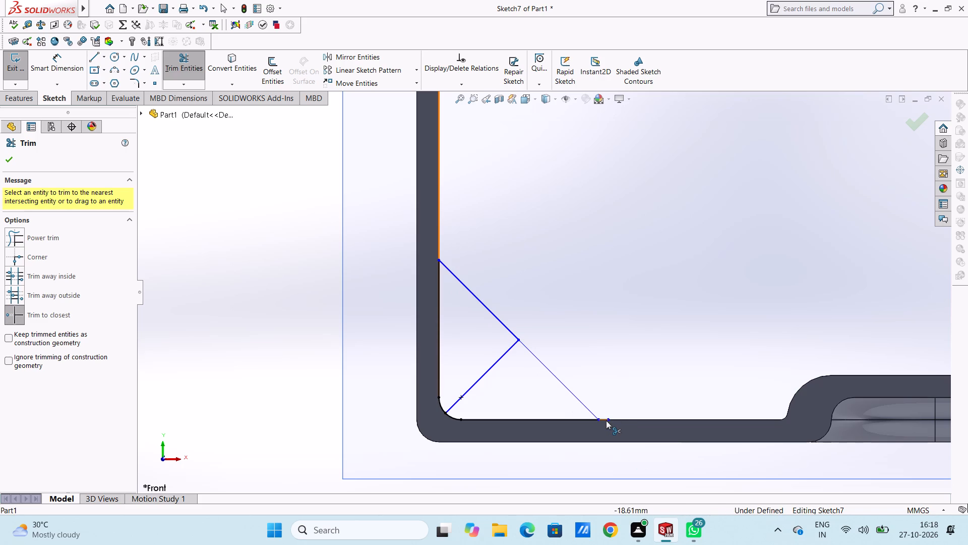
left_click(606, 420)
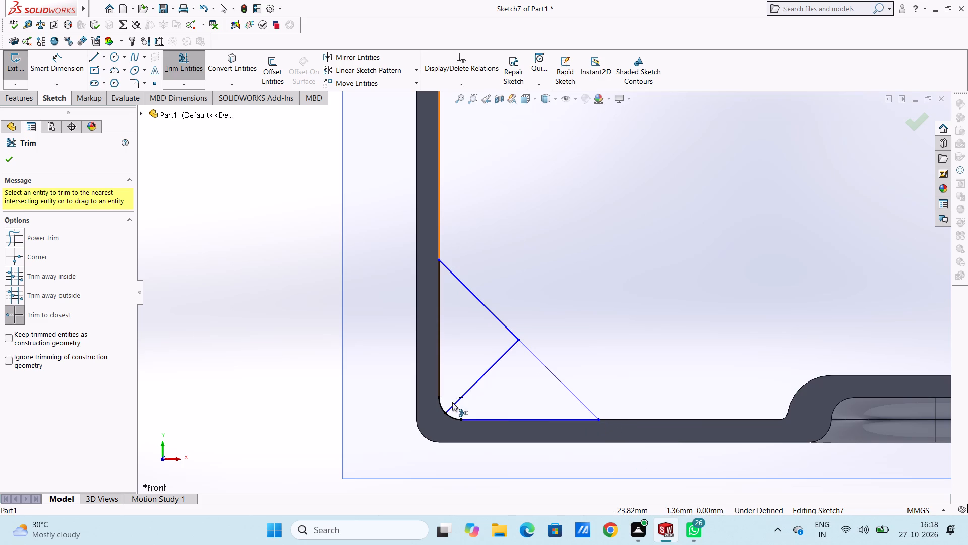
left_click(454, 404)
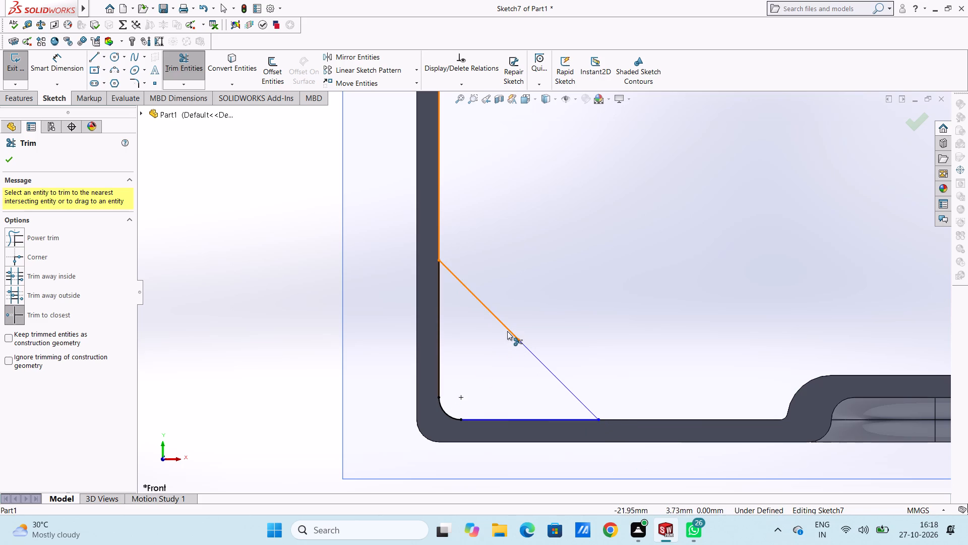
left_click(507, 331)
scroll(502, 361, "up", 5)
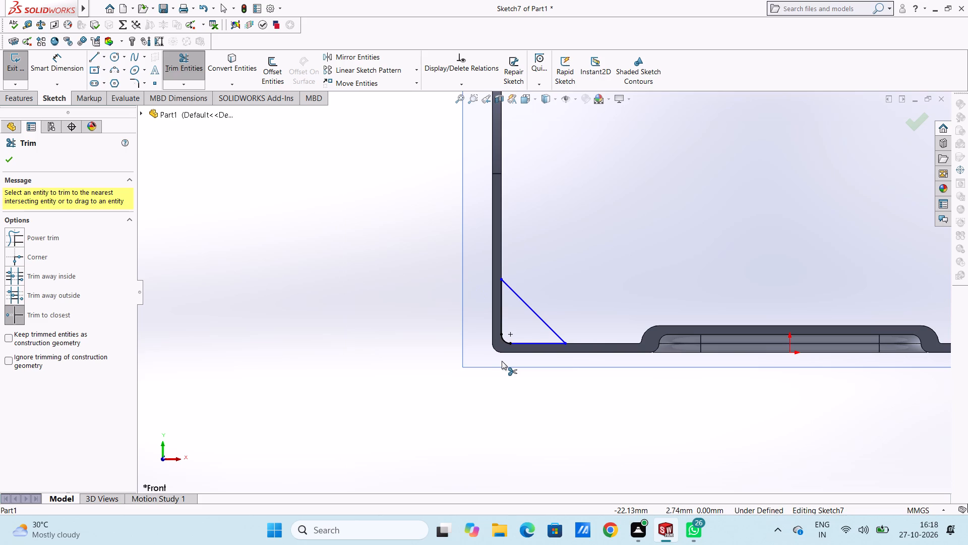
scroll(502, 361, "up", 2)
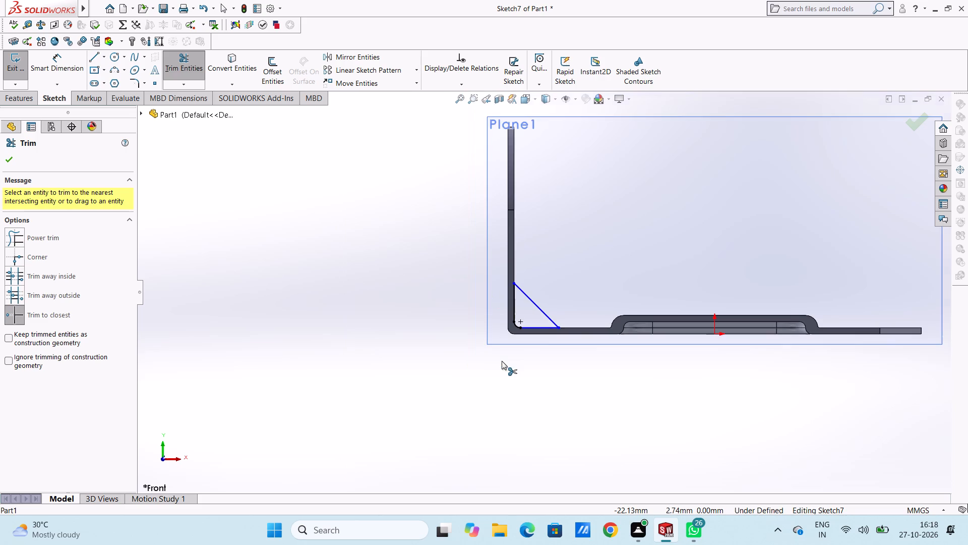
scroll(612, 261, "down", 3)
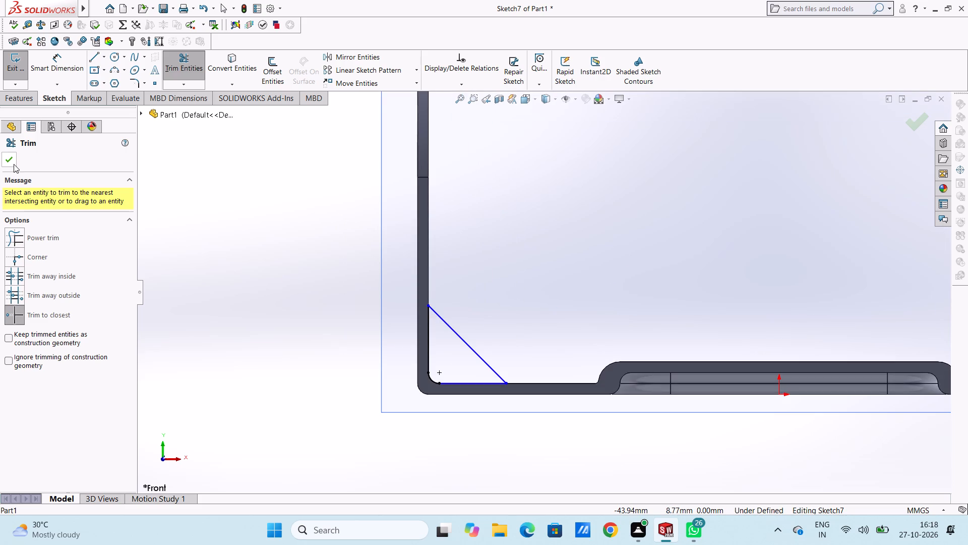
left_click(14, 163)
Dimension the distance between the inner bend arc and the gusset profile's diagonal line.
left_click(77, 61)
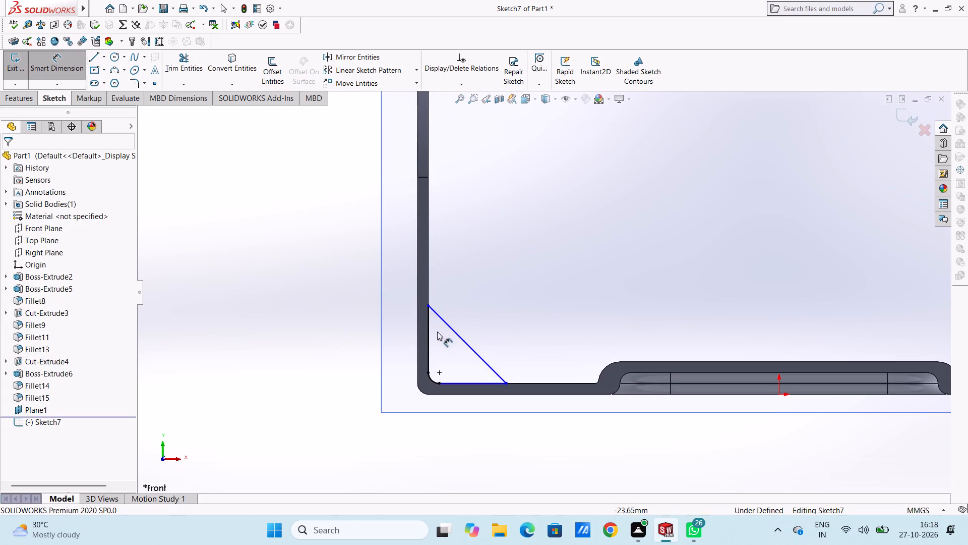
left_click(429, 380)
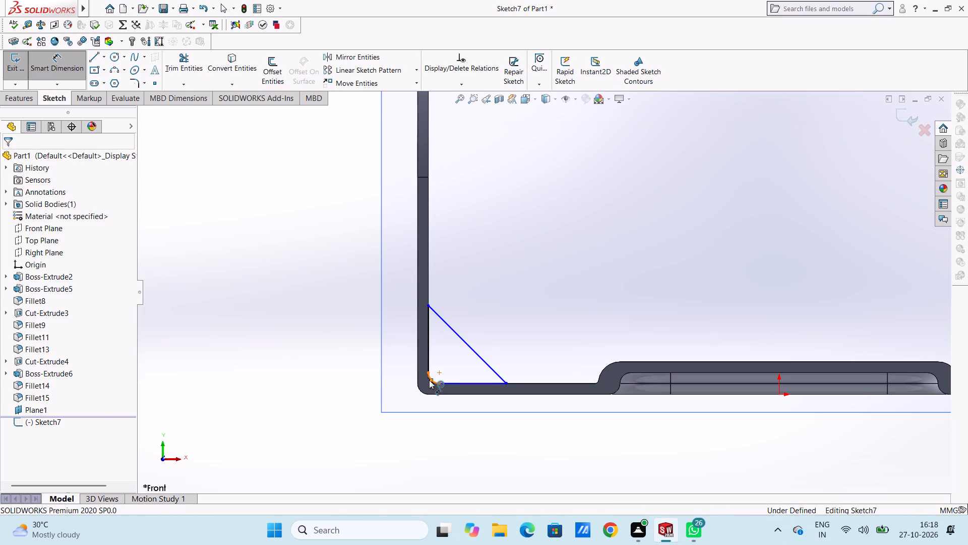
left_click(467, 343)
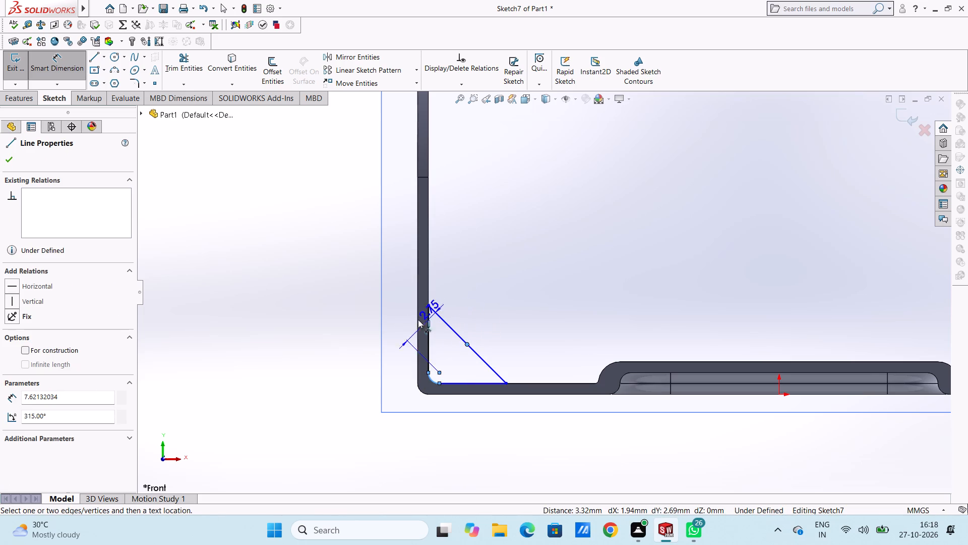
left_click(457, 356)
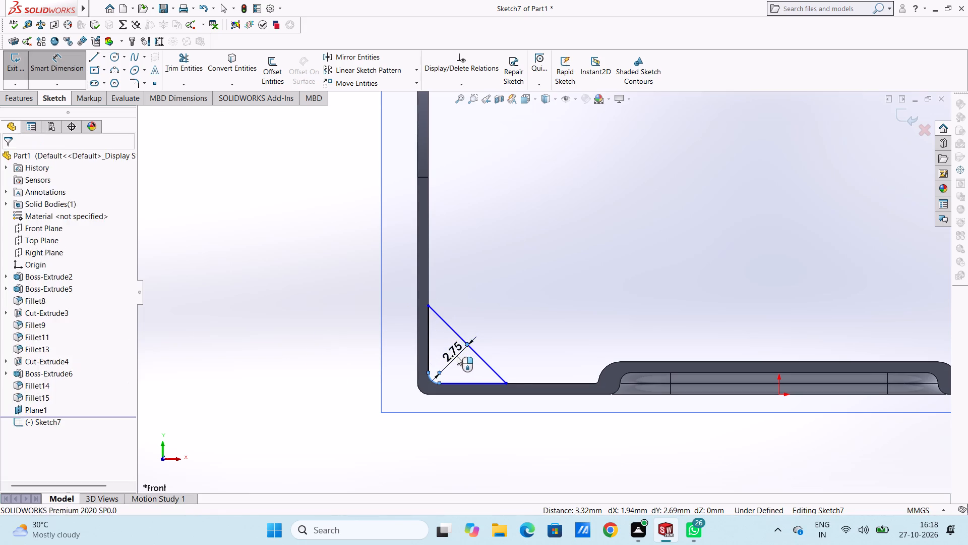
left_click(414, 340)
left_click(356, 345)
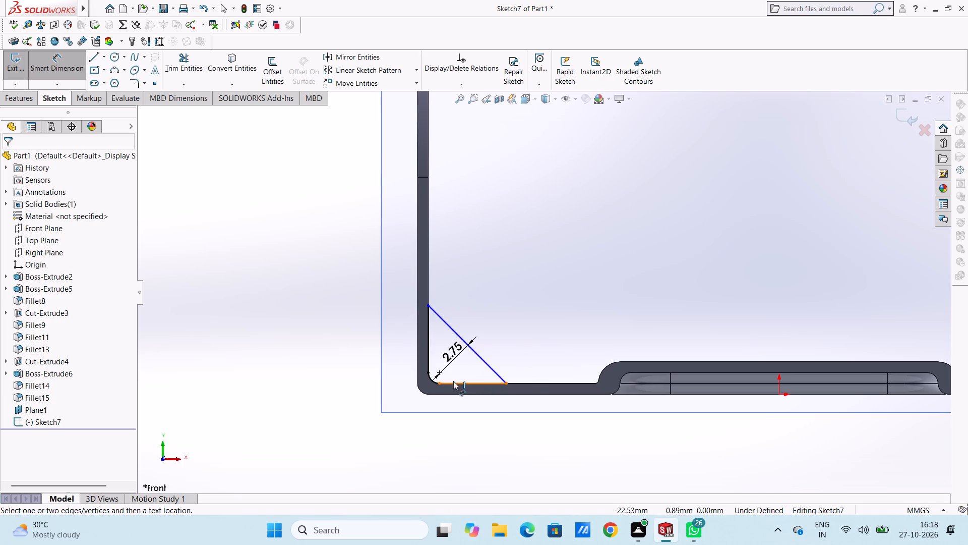
Dimension the length of the gusset profile's horizontal base line.
left_click(481, 385)
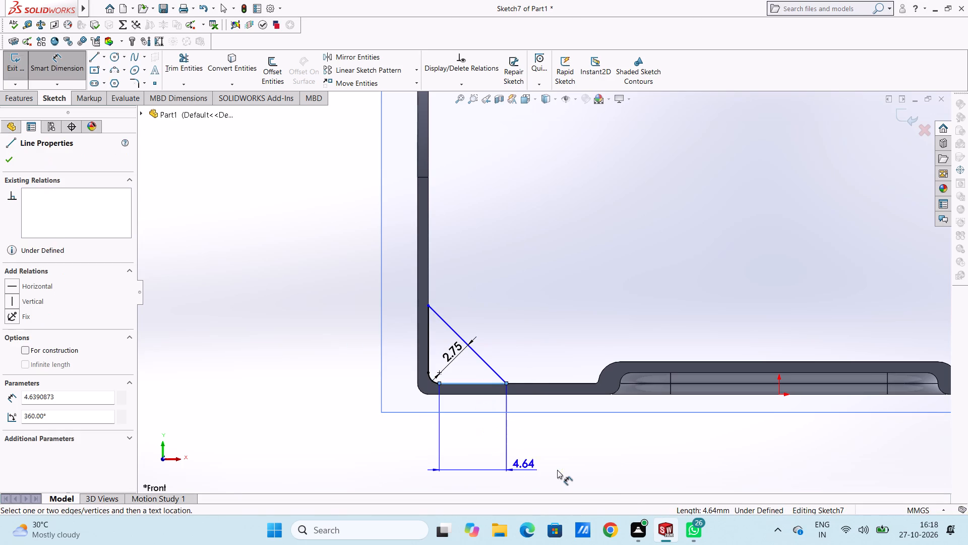
left_click(568, 470)
left_click(525, 457)
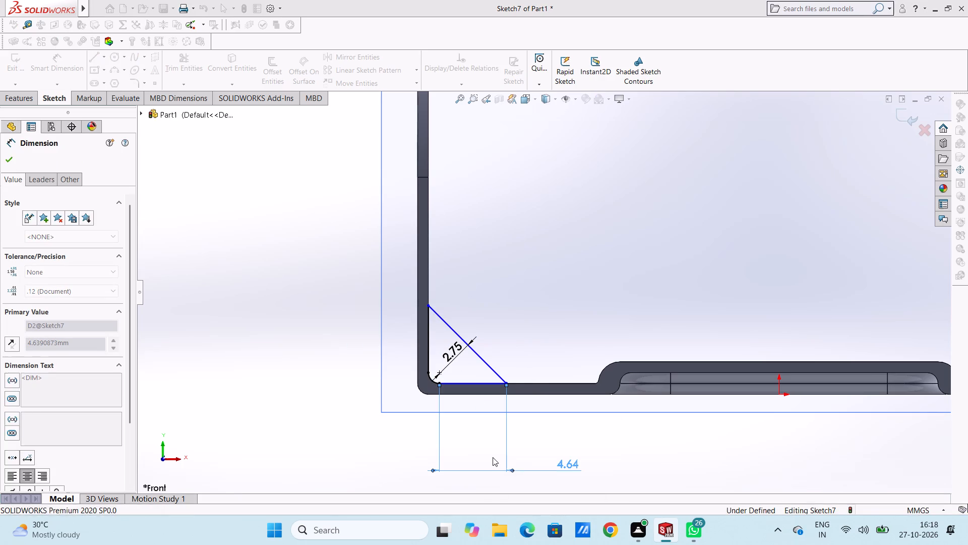
left_click(493, 457)
Dimension the horizontal distance from the outer end of the profile's base line to the origin, keeping its value.
left_click(506, 385)
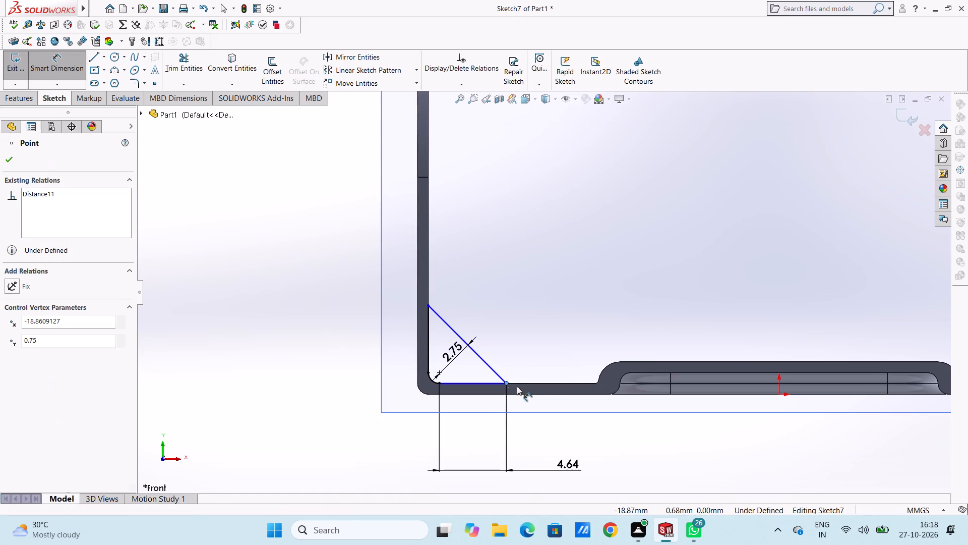
left_click(778, 395)
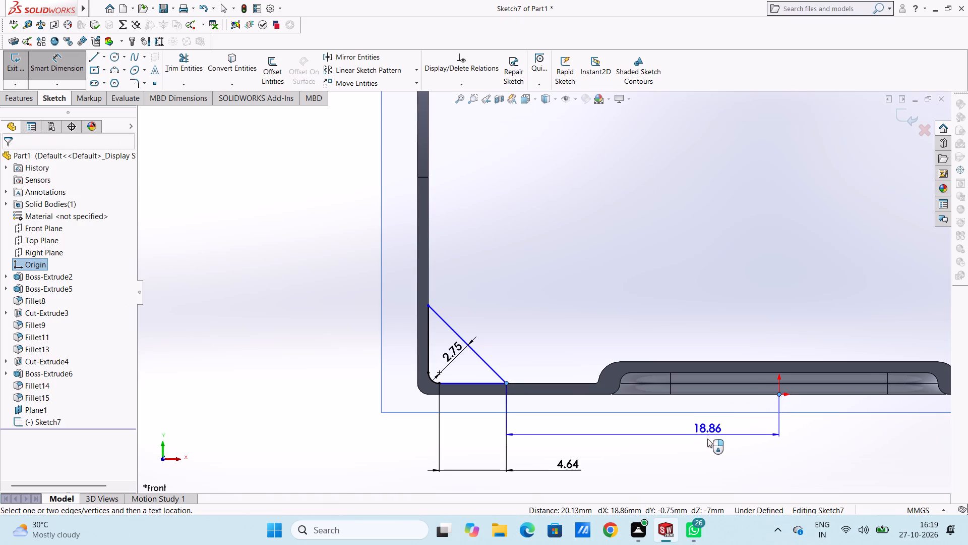
left_click(717, 471)
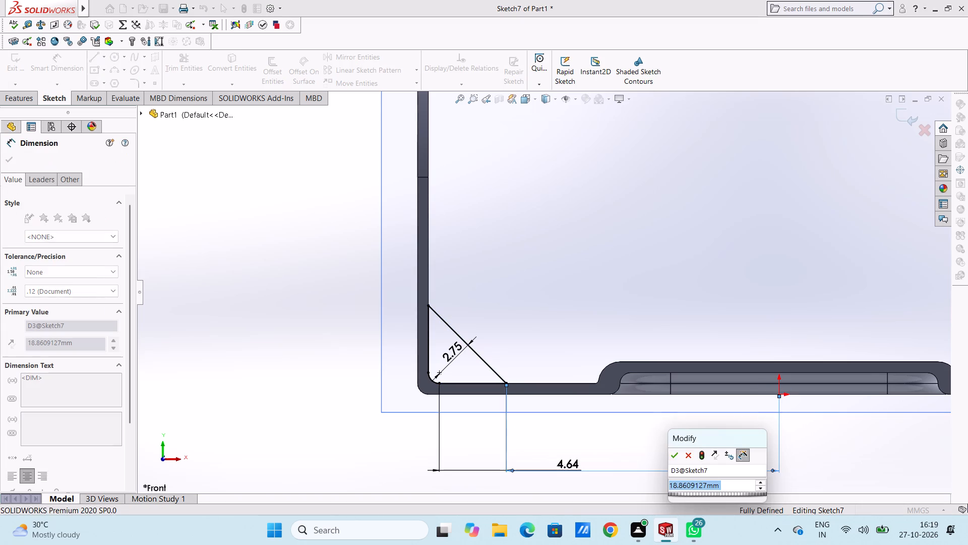
left_click(674, 454)
left_click(654, 452)
scroll(643, 446, "up", 3)
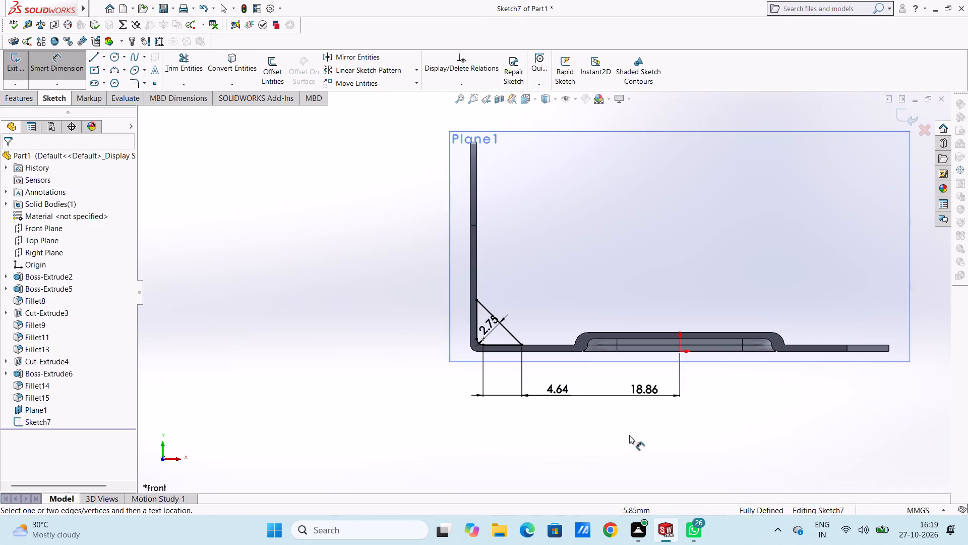
middle_click_drag(619, 262, 582, 316)
scroll(597, 296, "up", 1)
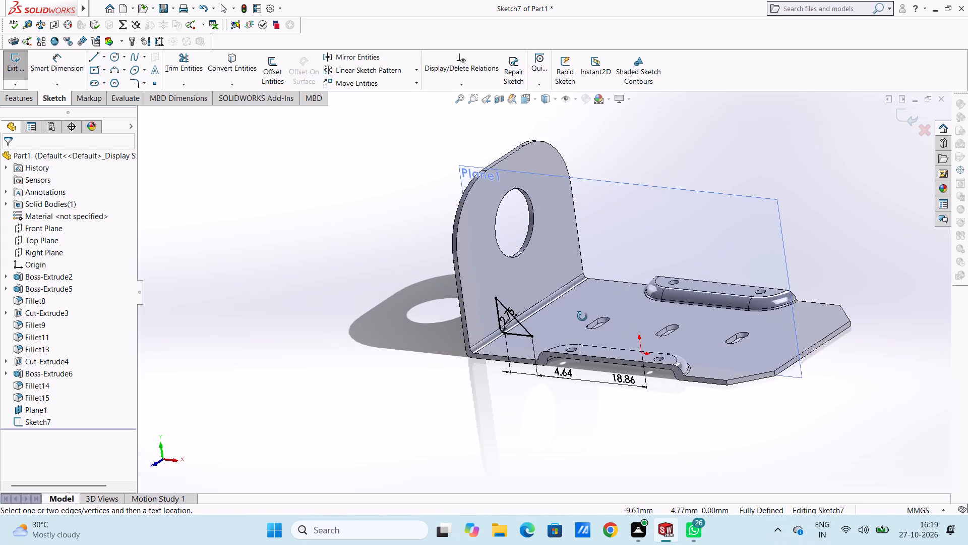
middle_click_drag(582, 316, 583, 318)
scroll(579, 328, "down", 3)
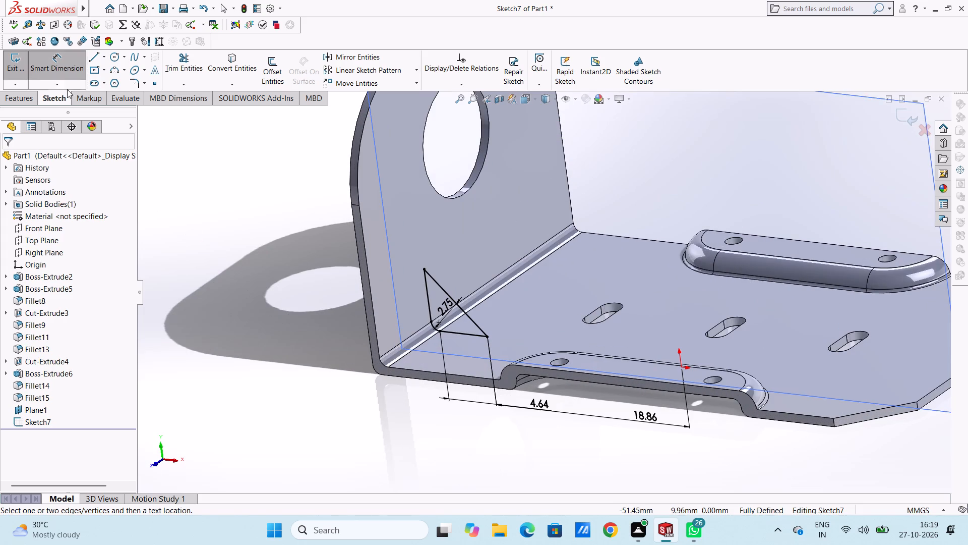
left_click(59, 69)
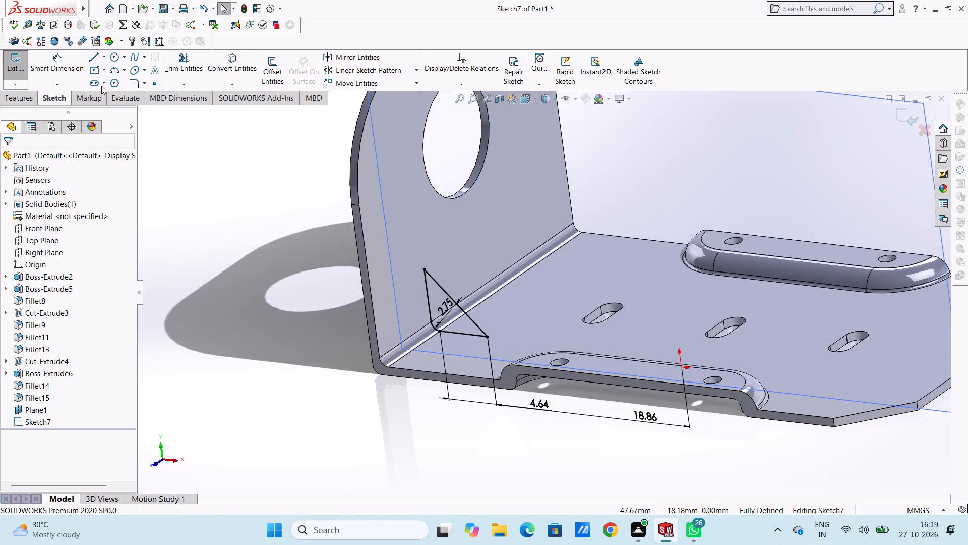
Extrude the triangular gusset profile 3 mm with a Mid Plane end condition, merged with the bracket.
left_click(22, 98)
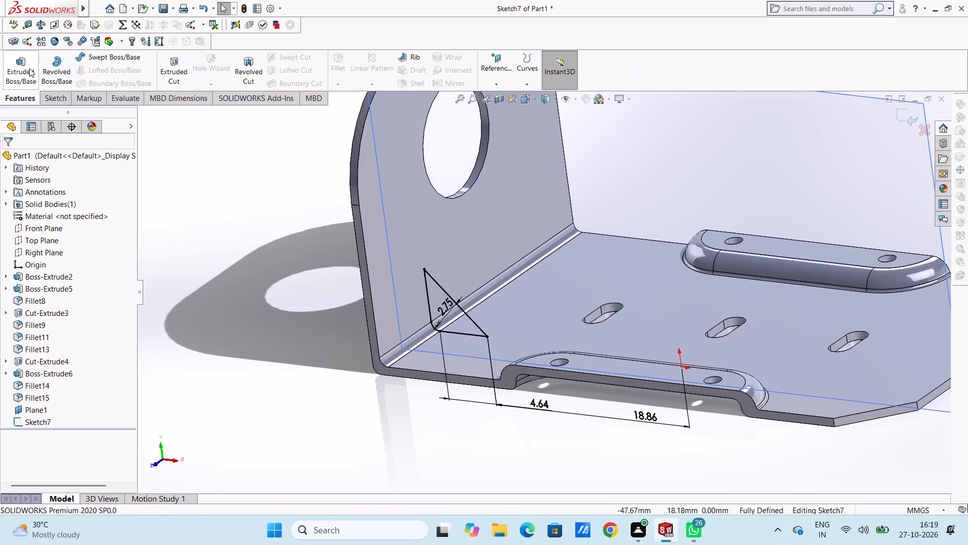
left_click(24, 67)
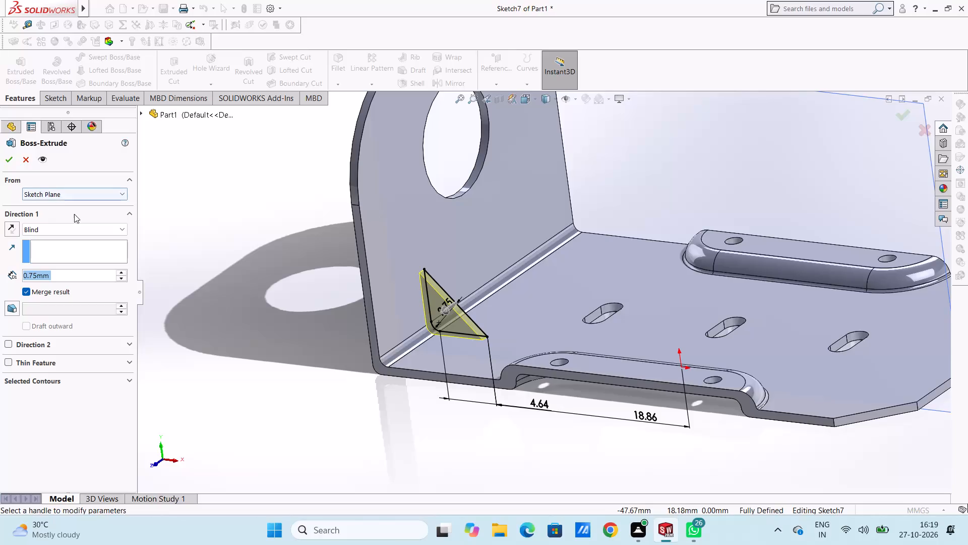
left_click(91, 229)
left_click(71, 291)
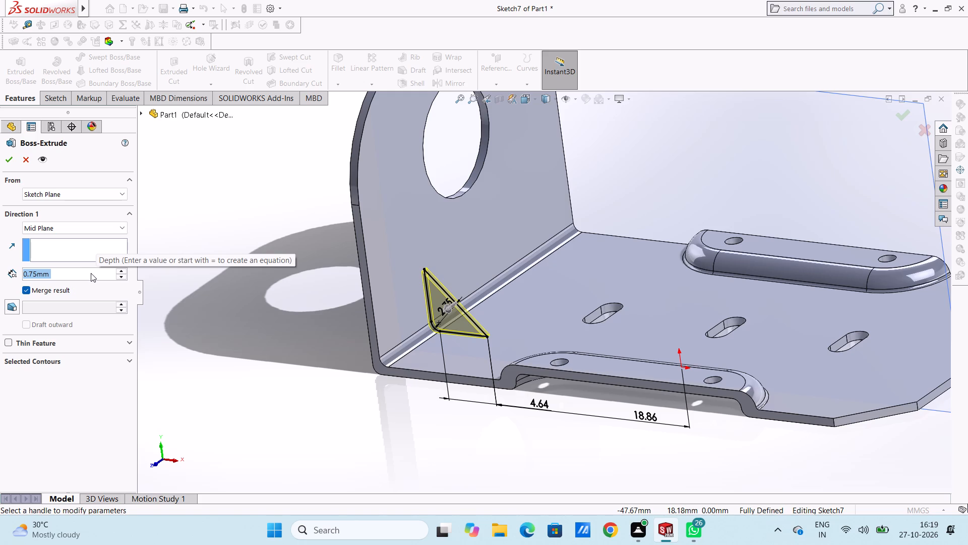
key("3")
key("Return")
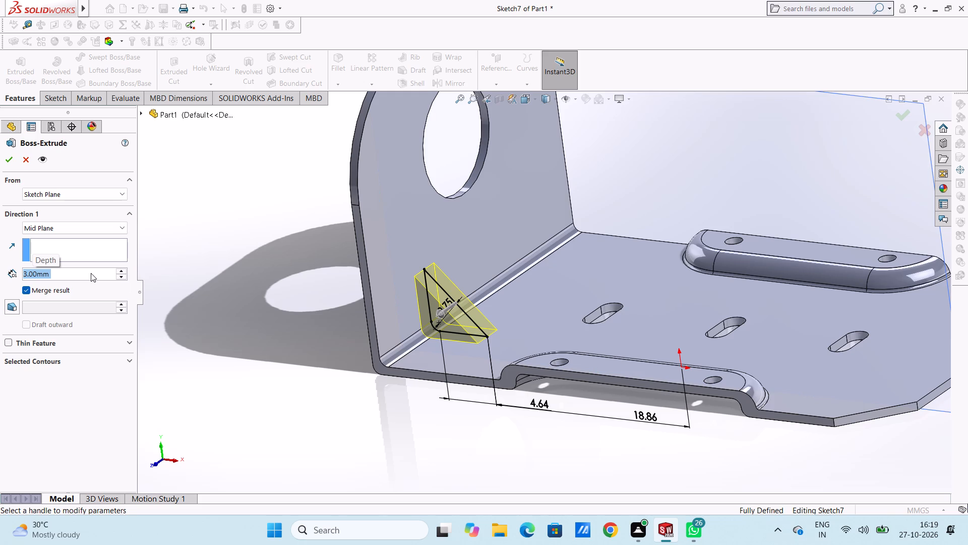
left_click(8, 162)
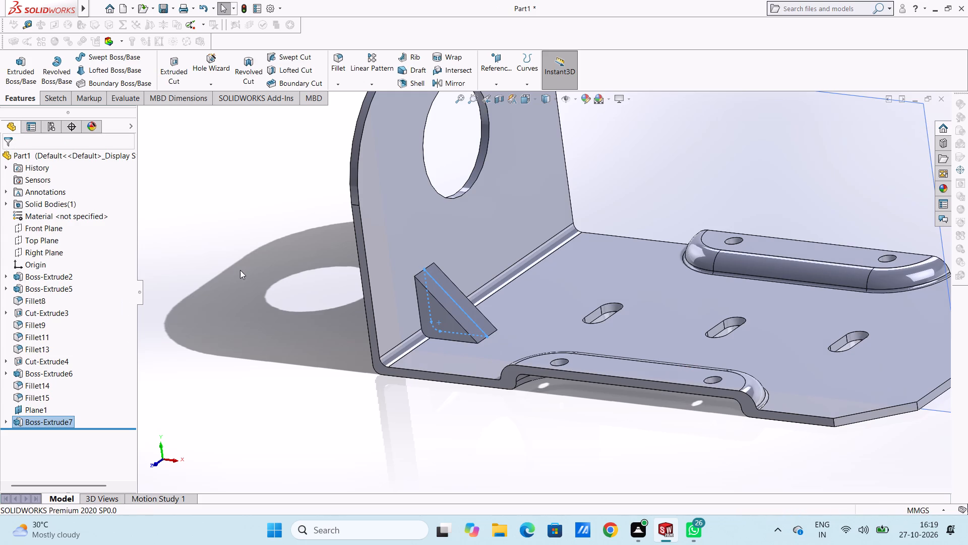
left_click(238, 270)
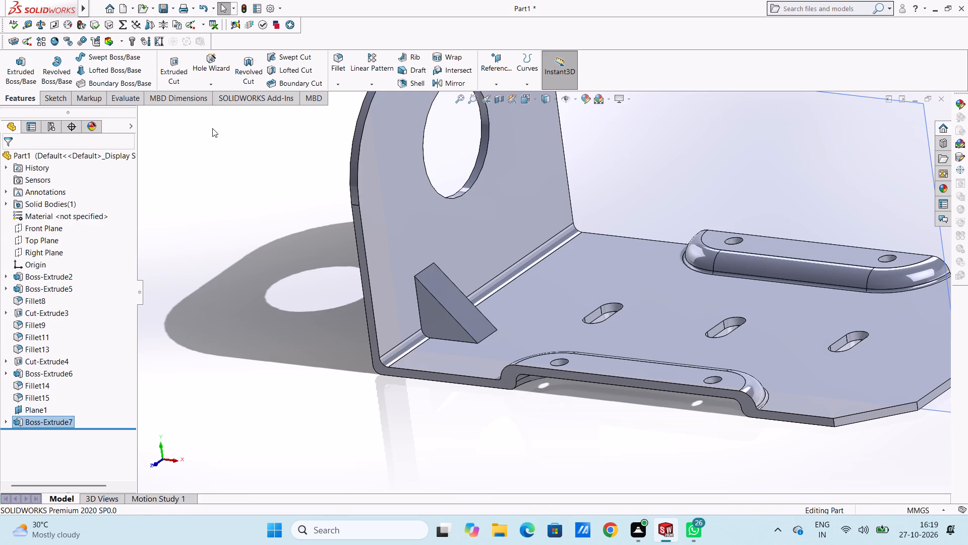
Set up a symmetric fillet of 1.5 mm radius on the two long sloping edges of the gusset.
left_click(339, 60)
scroll(486, 245, "down", 1)
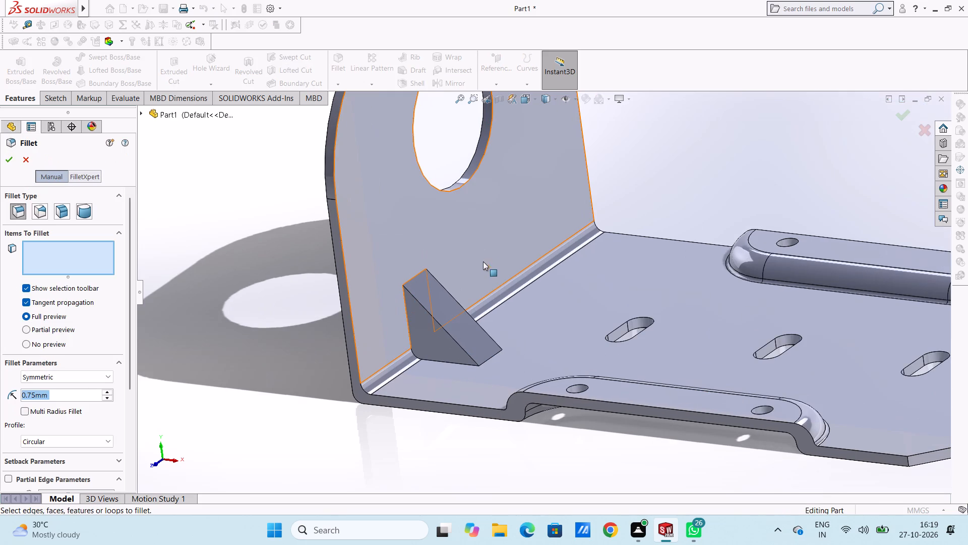
left_click(436, 322)
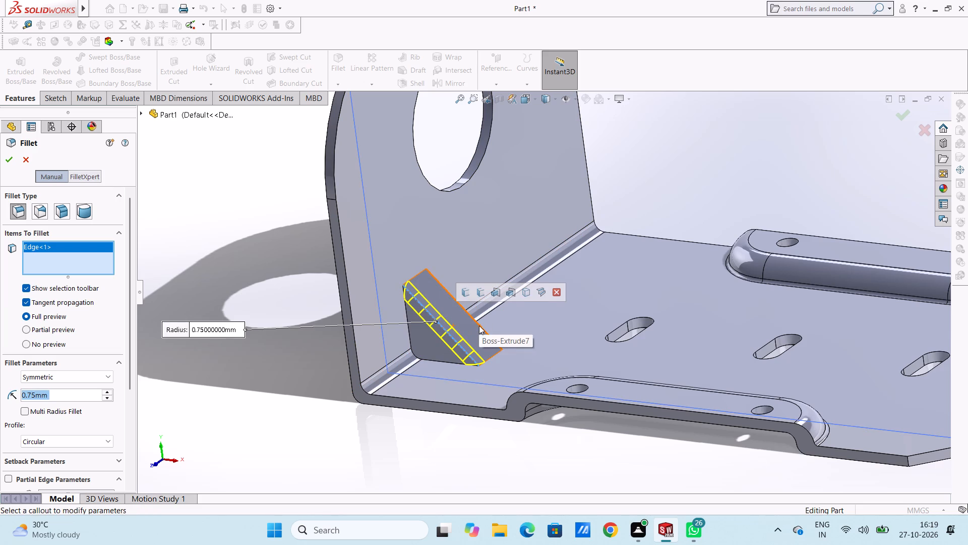
left_click(479, 325)
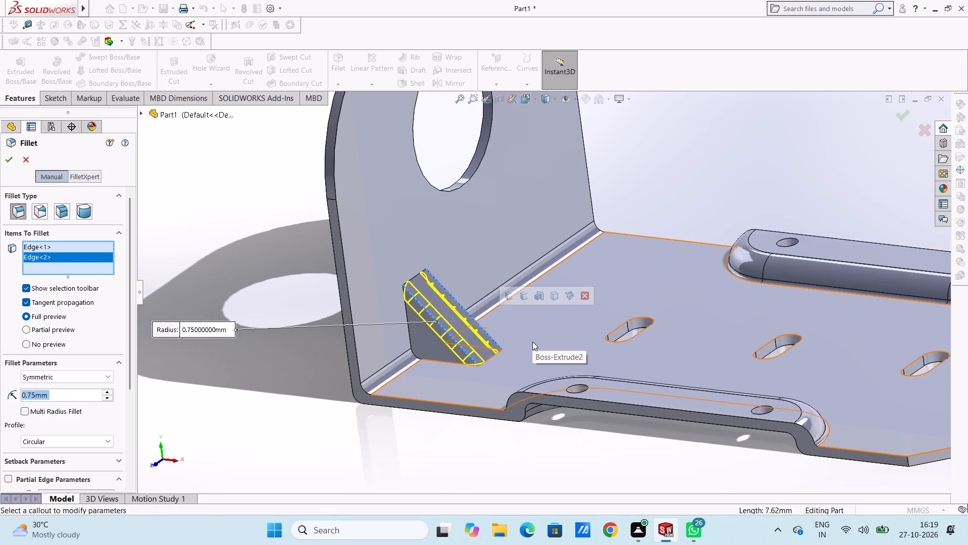
type("1.5")
key("Return")
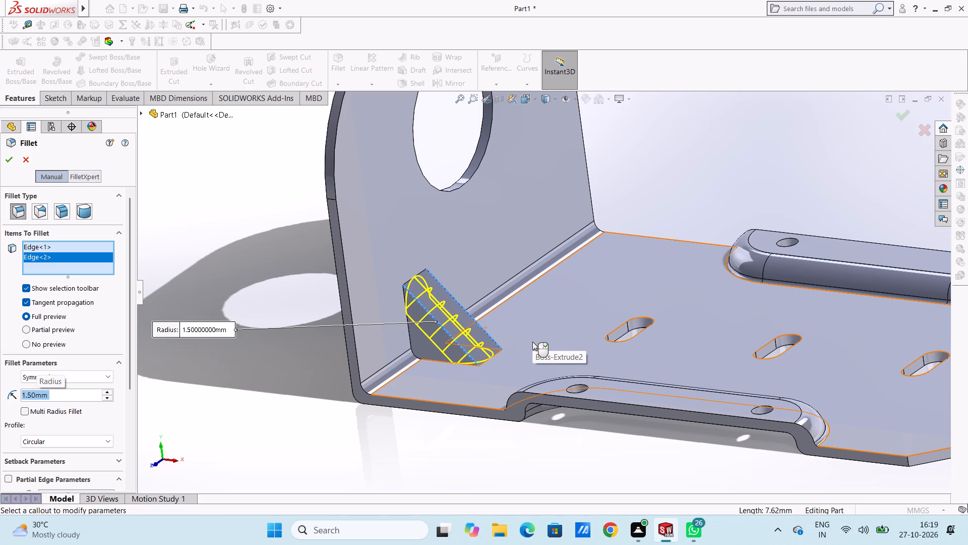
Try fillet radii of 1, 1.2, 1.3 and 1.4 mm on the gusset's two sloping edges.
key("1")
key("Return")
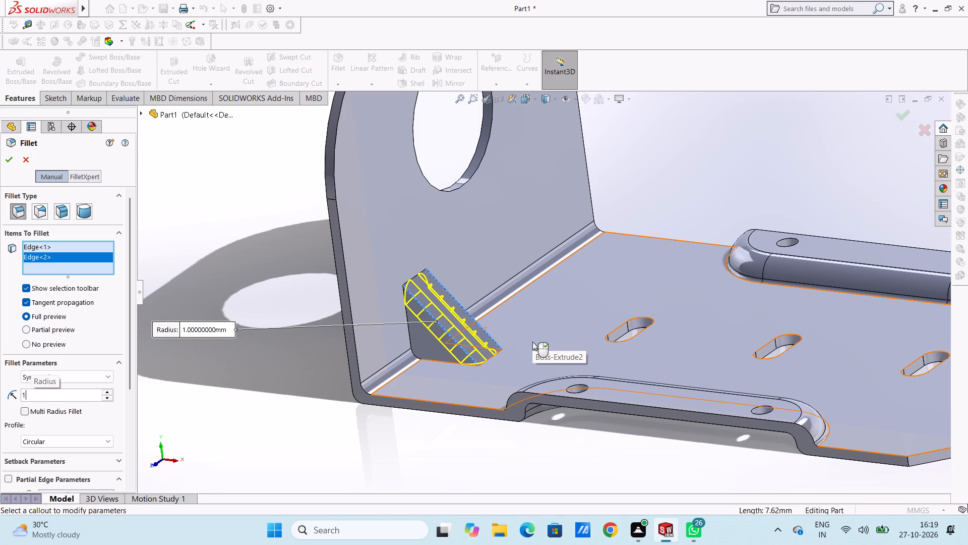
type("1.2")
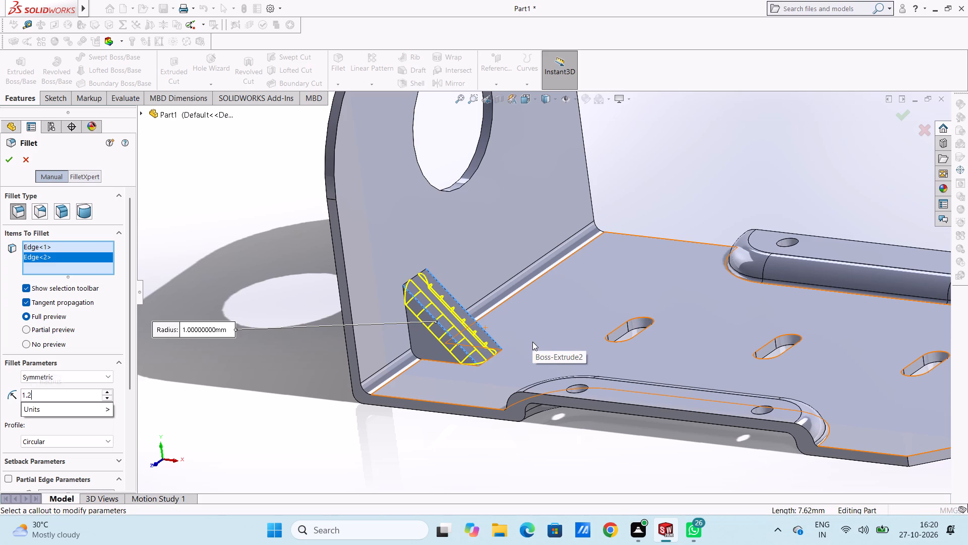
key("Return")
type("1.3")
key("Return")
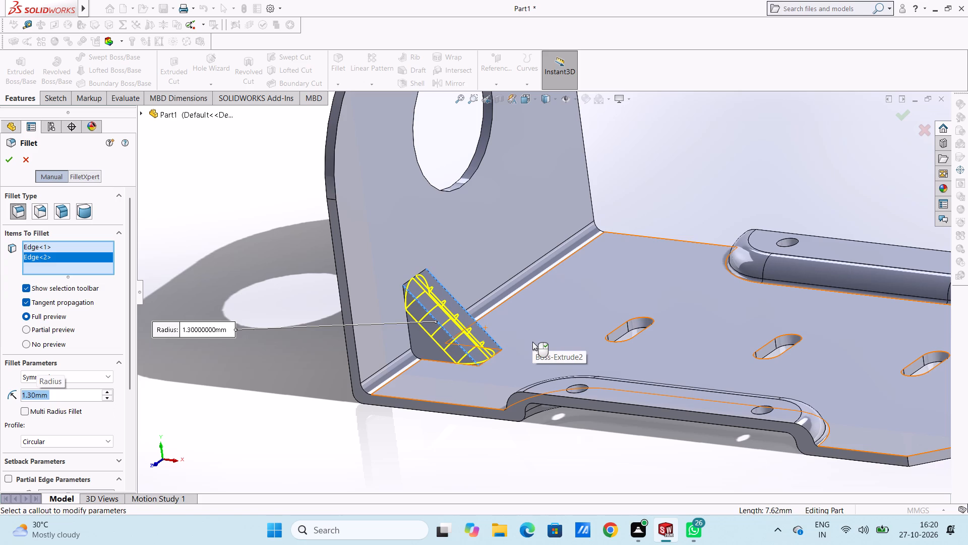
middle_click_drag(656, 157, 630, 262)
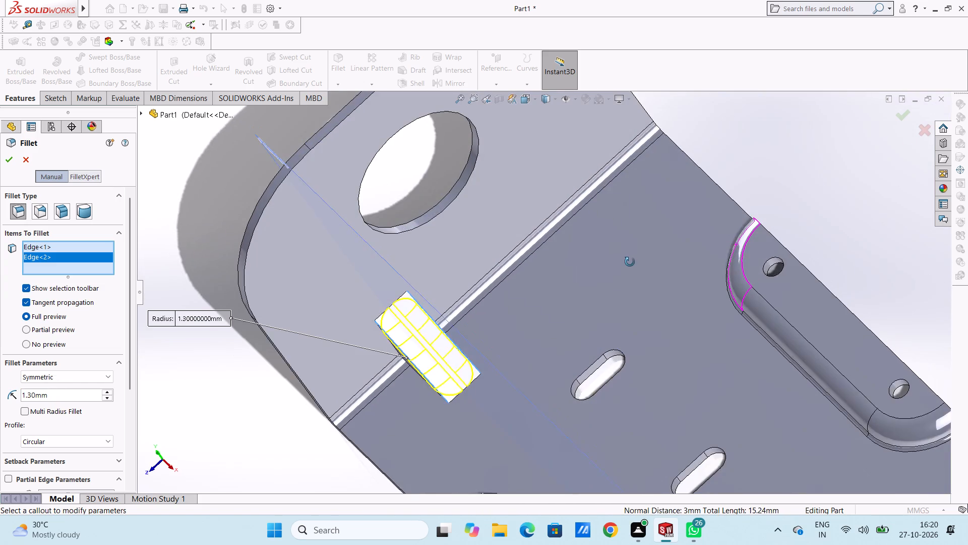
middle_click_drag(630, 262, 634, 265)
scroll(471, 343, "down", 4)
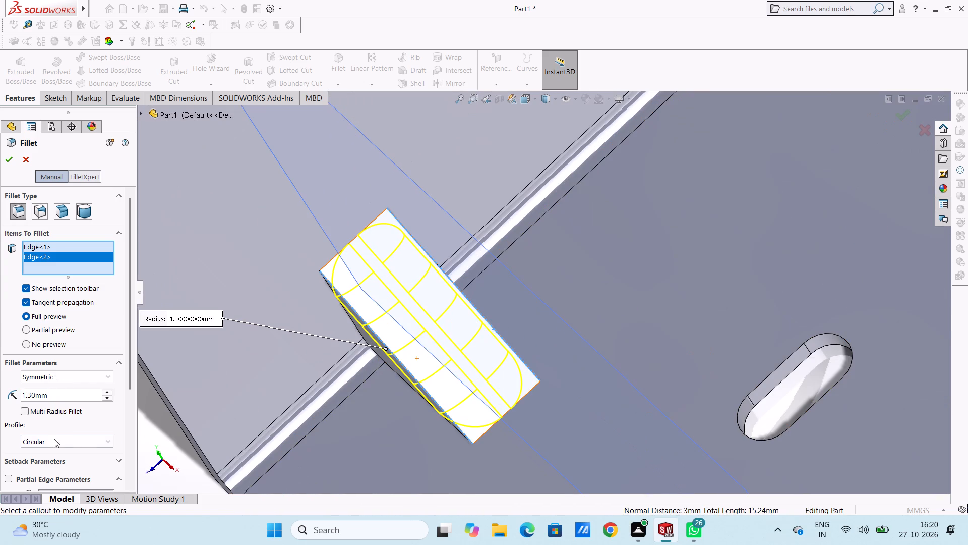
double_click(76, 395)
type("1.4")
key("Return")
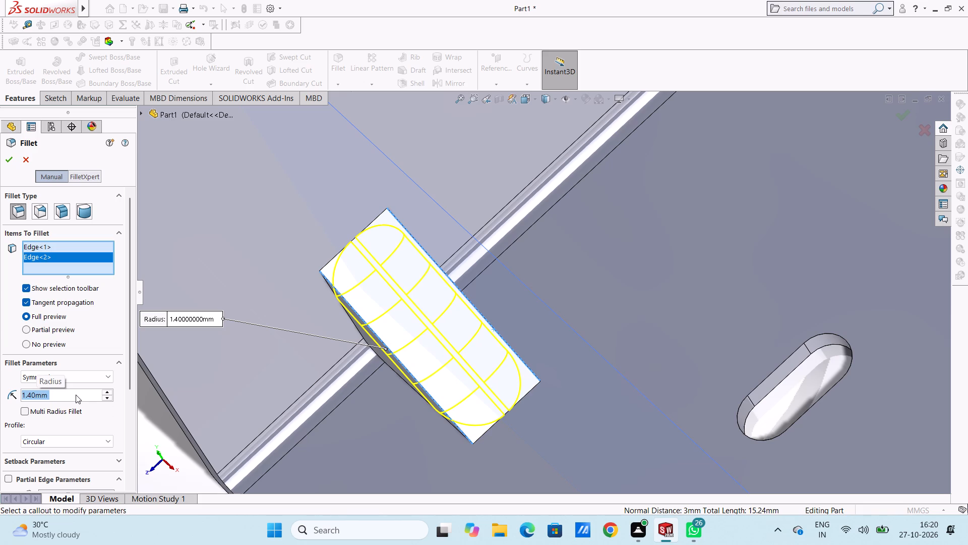
Set the gusset edge fillet radius to 1.5 mm and apply the fillet.
type("1.5")
key("Return")
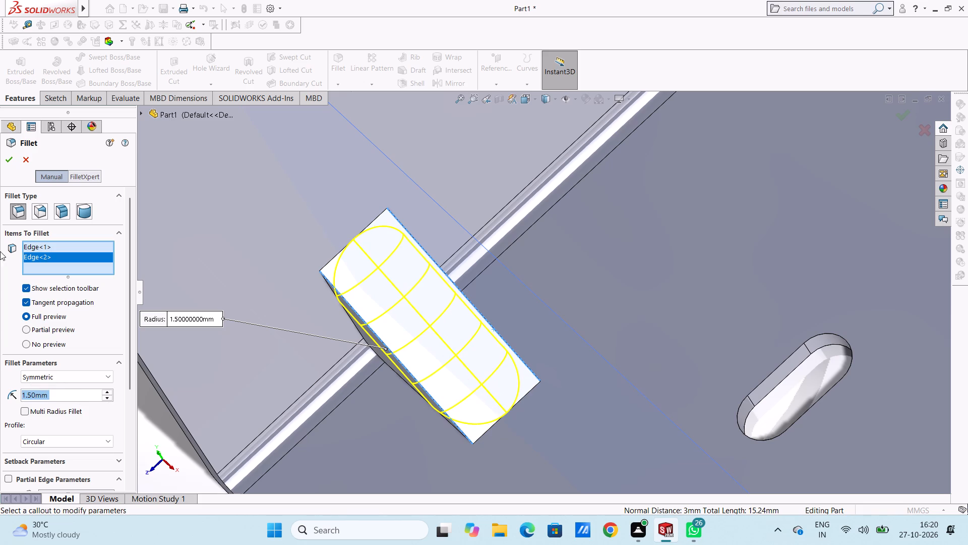
left_click(13, 159)
Hide the reference plane Plane1 that was used for the gusset sketch.
scroll(168, 268, "up", 3)
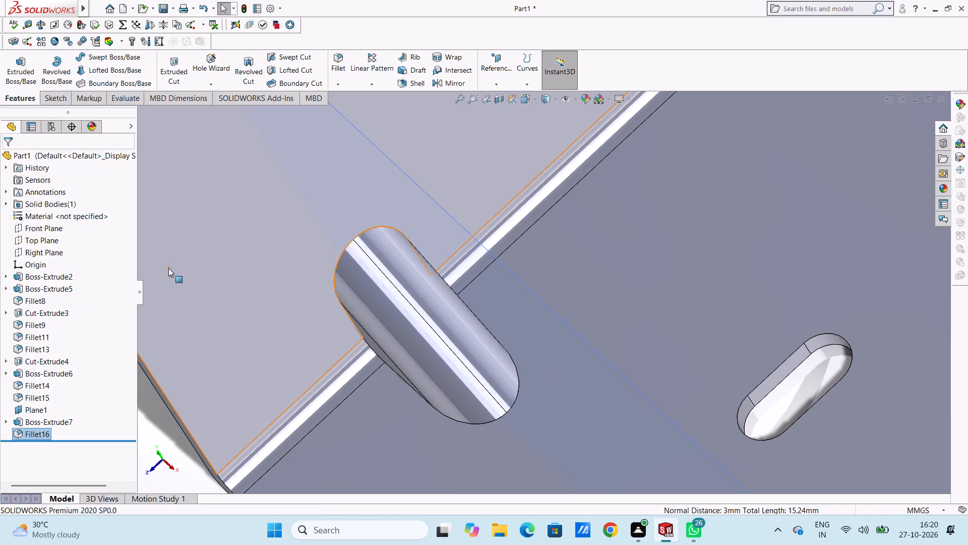
scroll(168, 268, "up", 2)
scroll(311, 312, "up", 3)
middle_click_drag(315, 326, 358, 250)
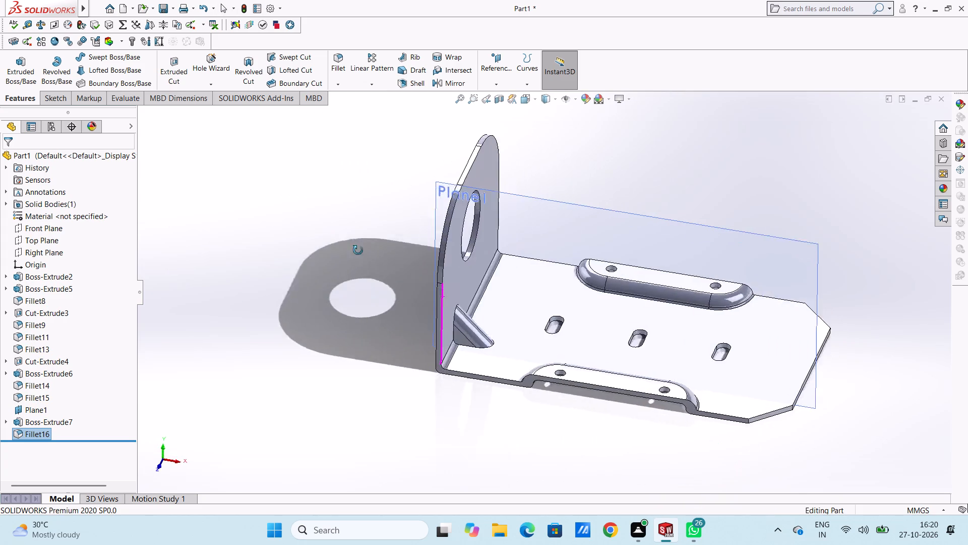
middle_click_drag(358, 250, 356, 224)
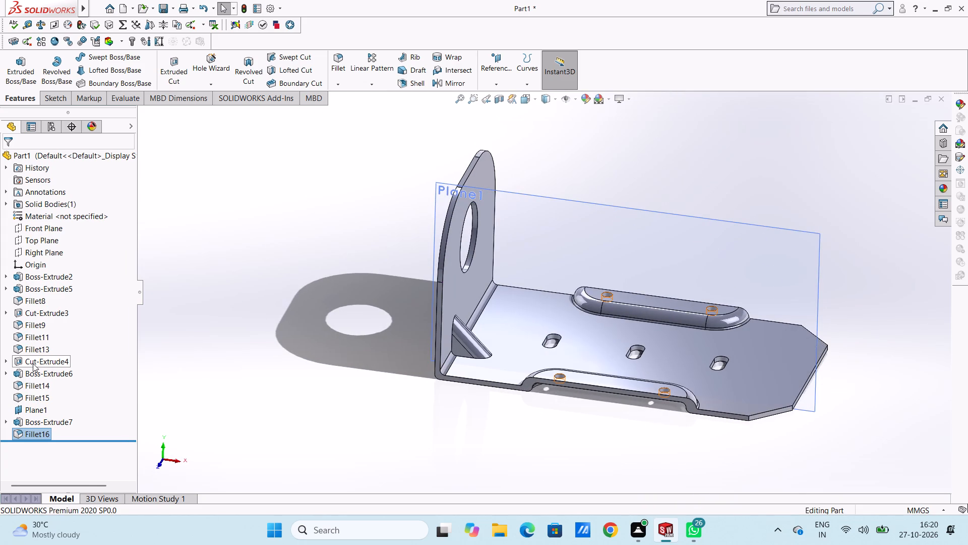
scroll(33, 363, "down", 2)
scroll(36, 377, "up", 2)
left_click(43, 407)
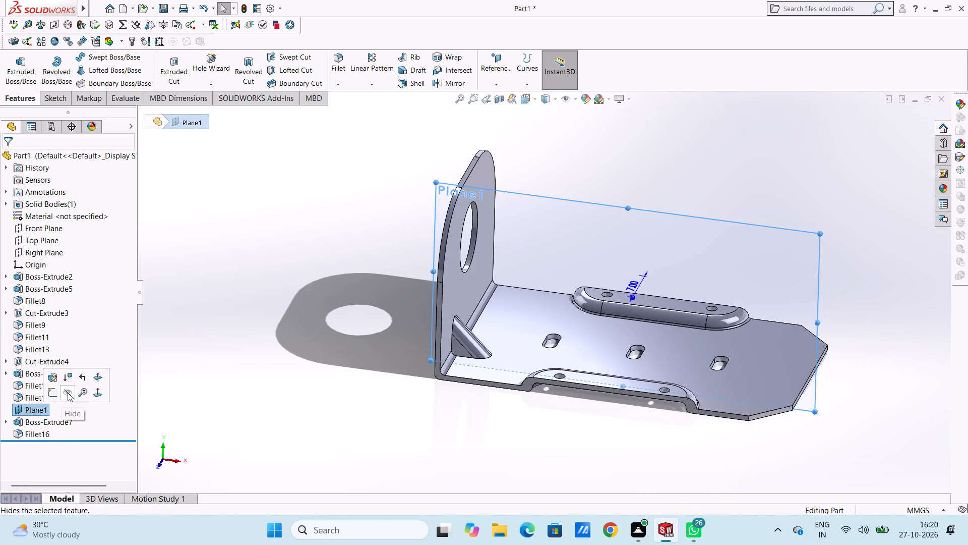
left_click(68, 392)
left_click(278, 387)
Create a reference plane offset 7 mm from the Front Plane, flipped to the side opposite the existing gusset.
middle_click_drag(565, 233, 532, 185)
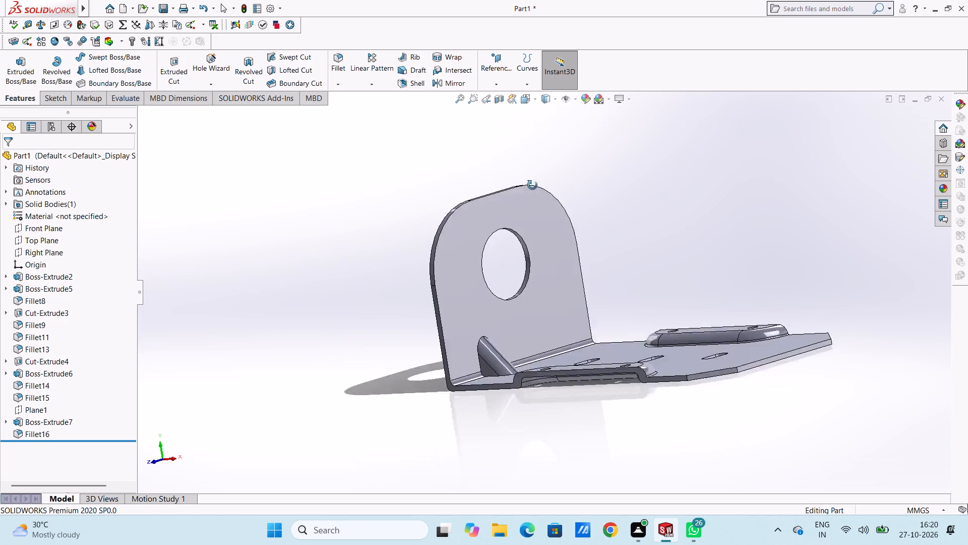
middle_click_drag(532, 185, 536, 237)
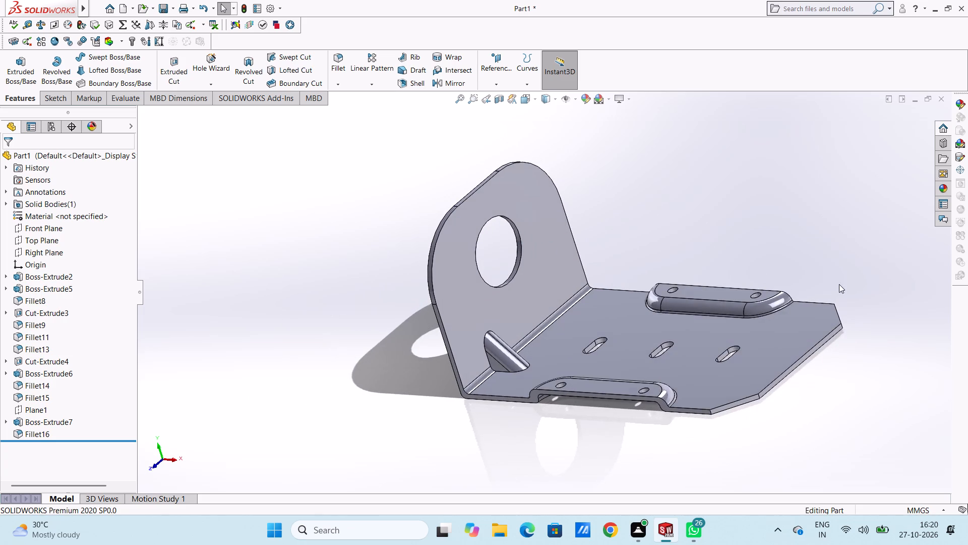
scroll(808, 288, "down", 2)
scroll(719, 302, "up", 3)
scroll(616, 278, "down", 1)
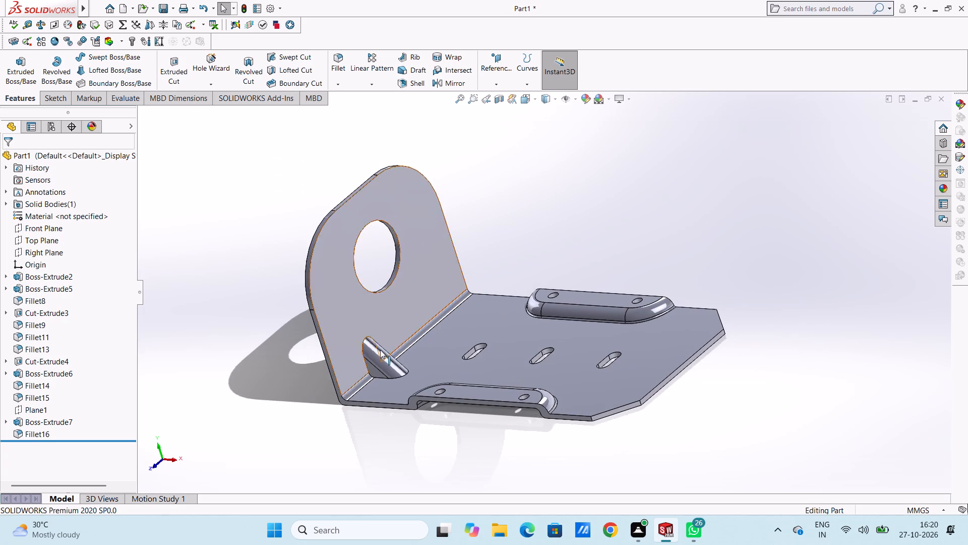
scroll(379, 351, "down", 1)
scroll(377, 352, "up", 3)
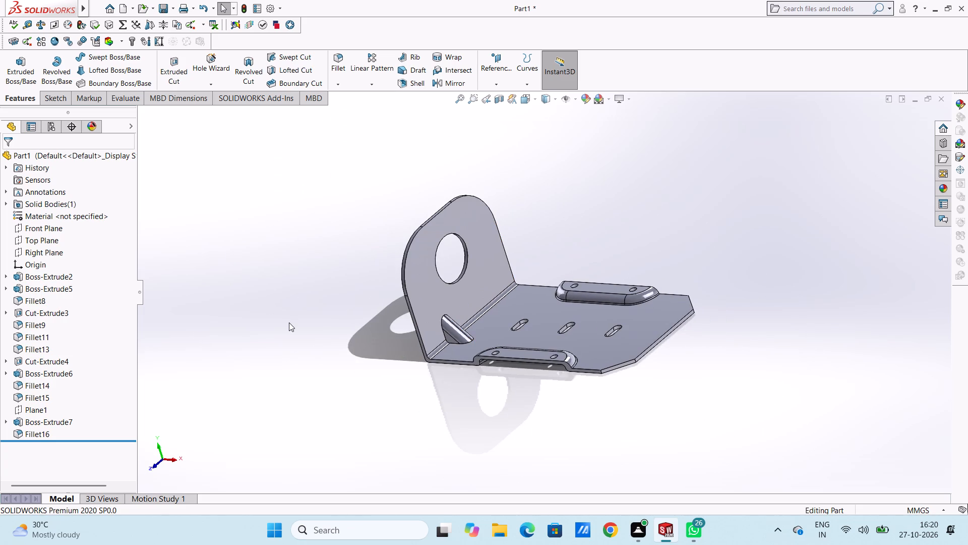
key("ctrl+5")
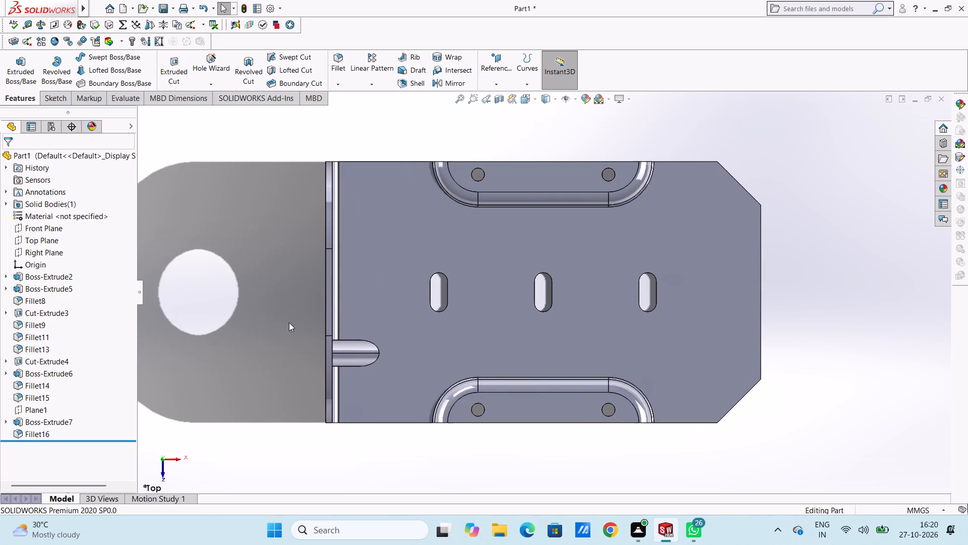
scroll(289, 322, "up", 2)
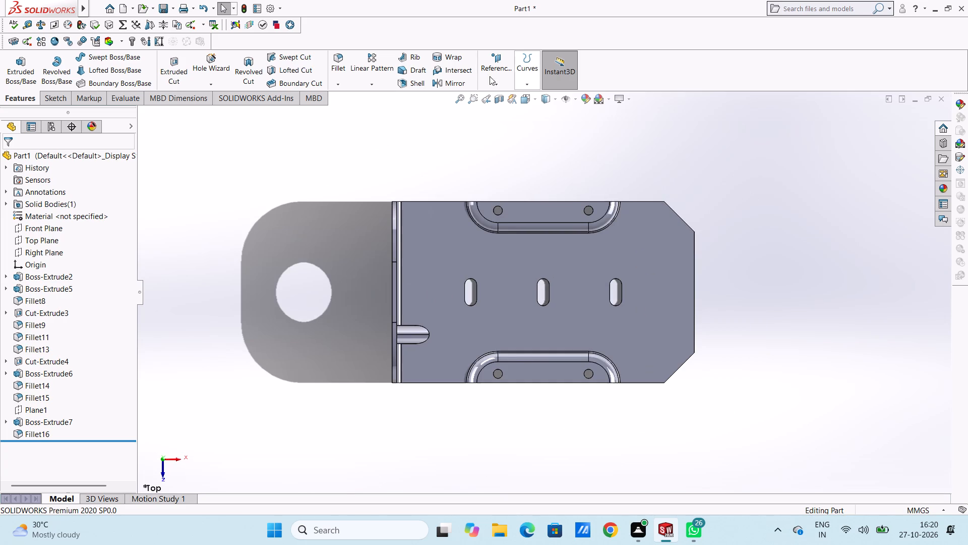
left_click(494, 60)
left_click(497, 93)
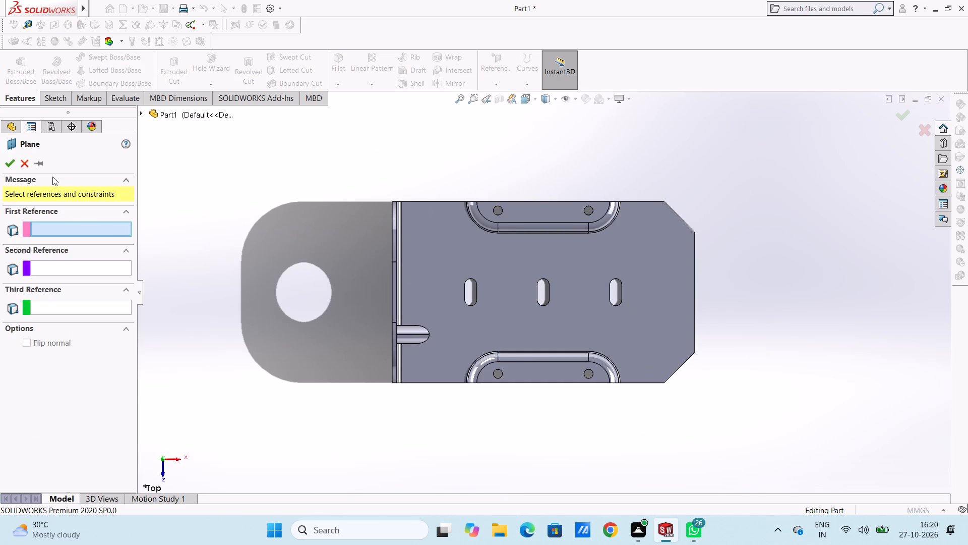
left_click(191, 117)
left_click(153, 116)
left_click(141, 114)
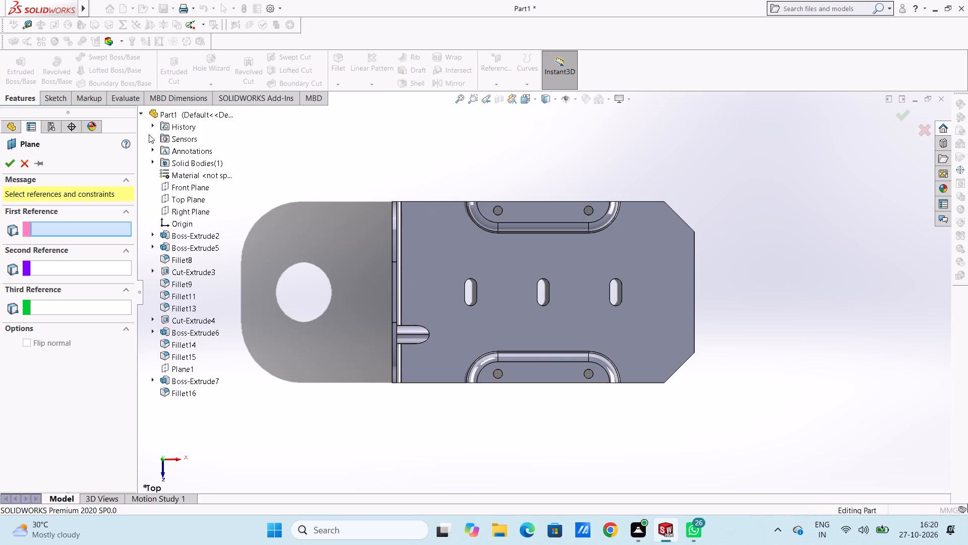
left_click(188, 185)
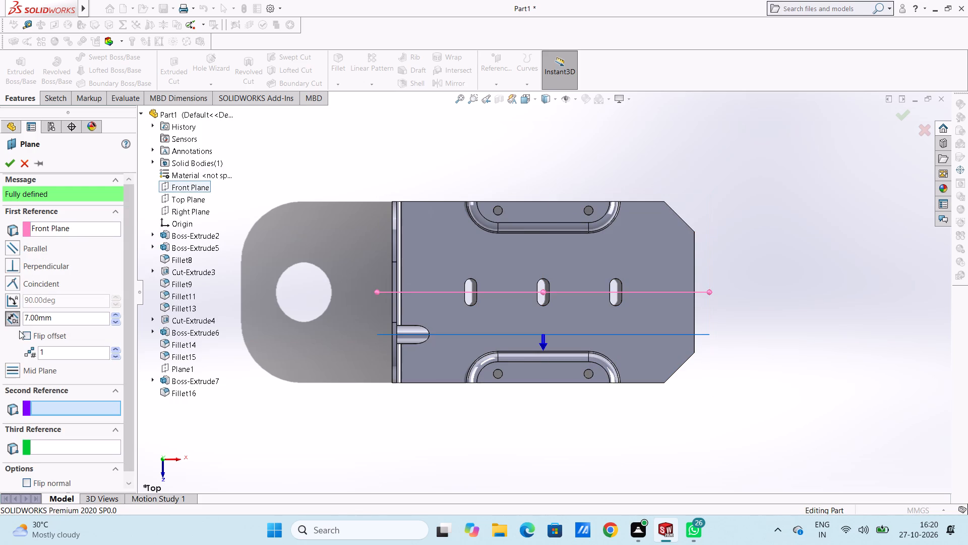
left_click(25, 335)
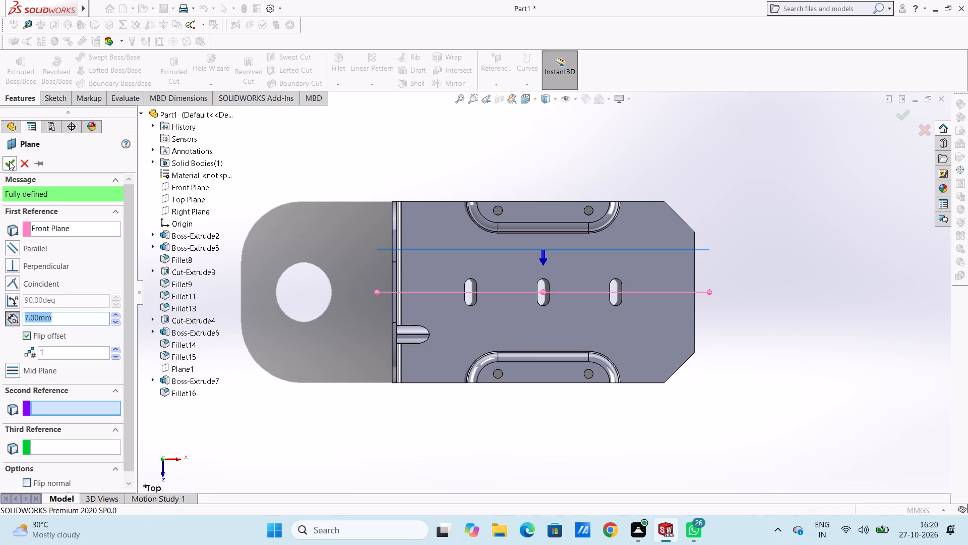
left_click(9, 161)
left_click(259, 291)
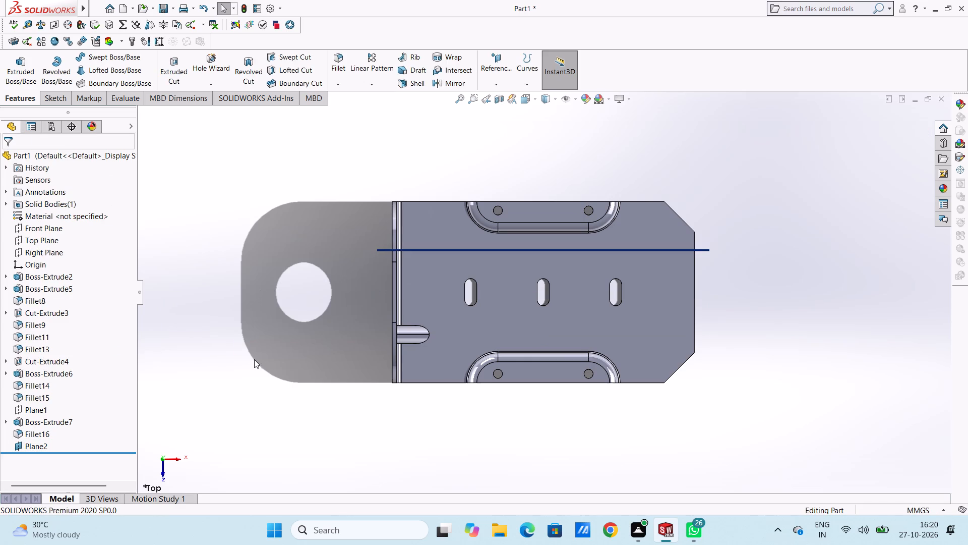
Extrude the existing gusset sketch, Sketch7, 3 mm with a Mid Plane end condition, starting from Plane2 and merged with the bracket.
middle_click_drag(246, 350, 226, 173)
middle_click_drag(291, 345, 233, 346)
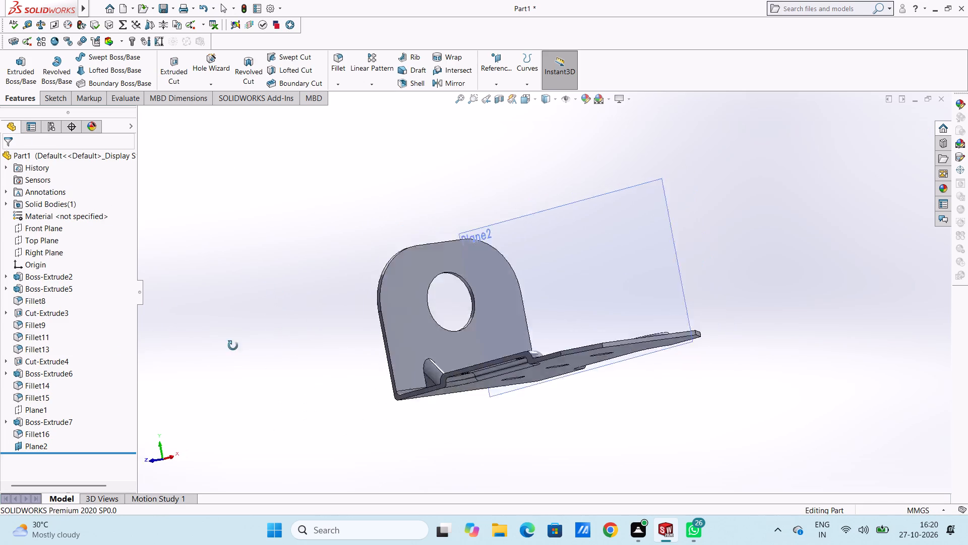
middle_click_drag(233, 346, 276, 382)
middle_click_drag(276, 383, 256, 385)
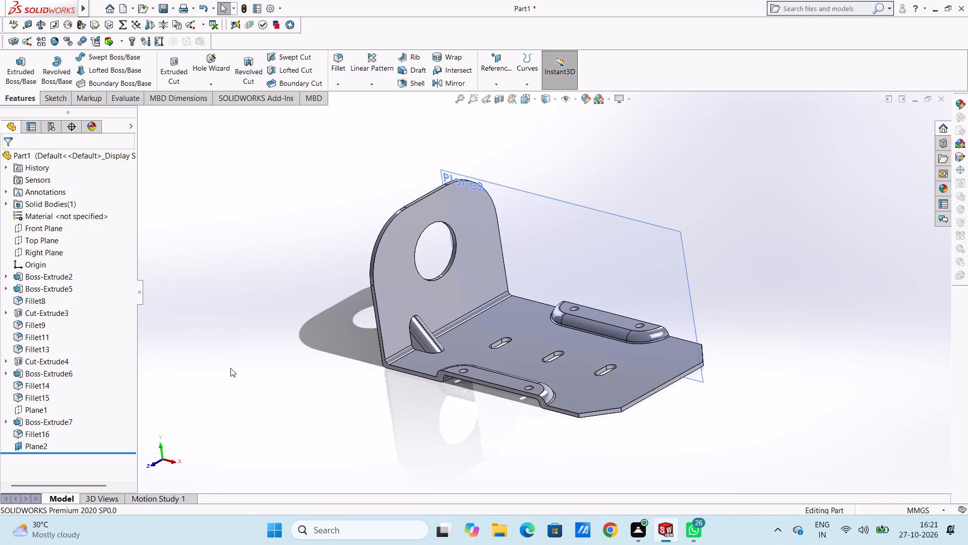
middle_click_drag(250, 334, 246, 296)
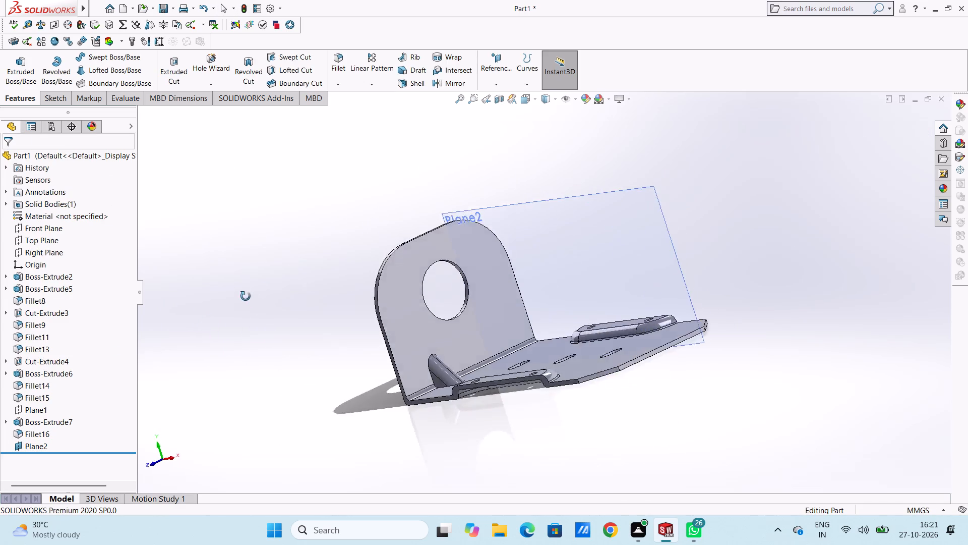
middle_click_drag(246, 296, 248, 322)
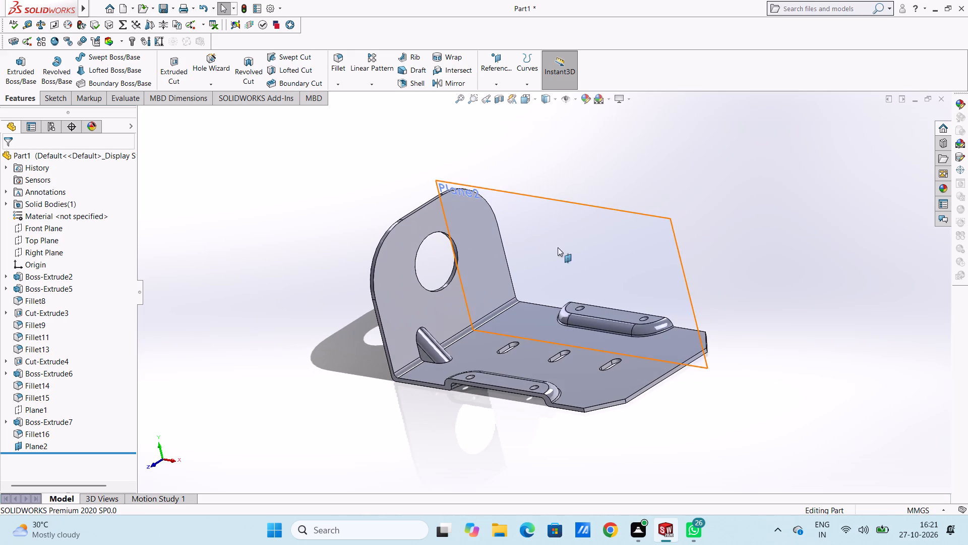
scroll(559, 248, "down", 1)
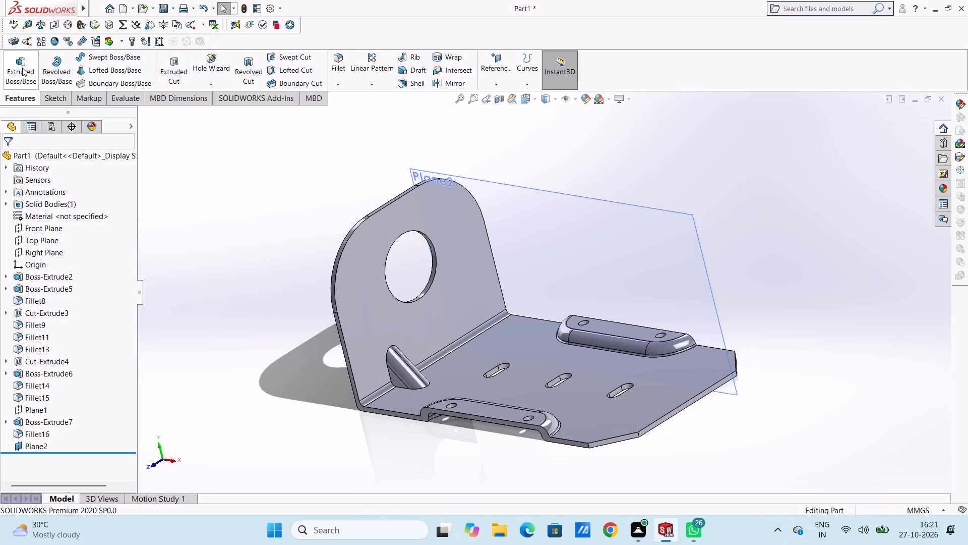
left_click(22, 67)
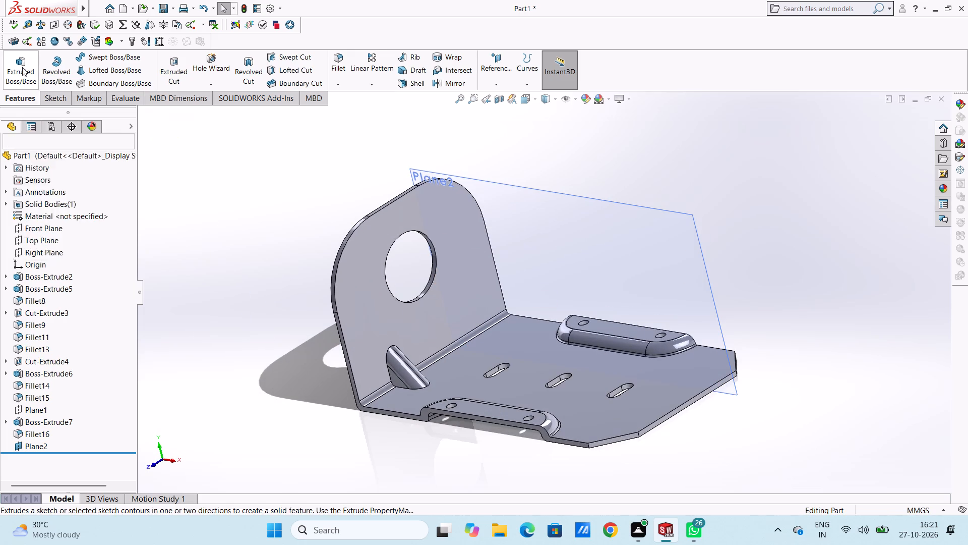
left_click(139, 114)
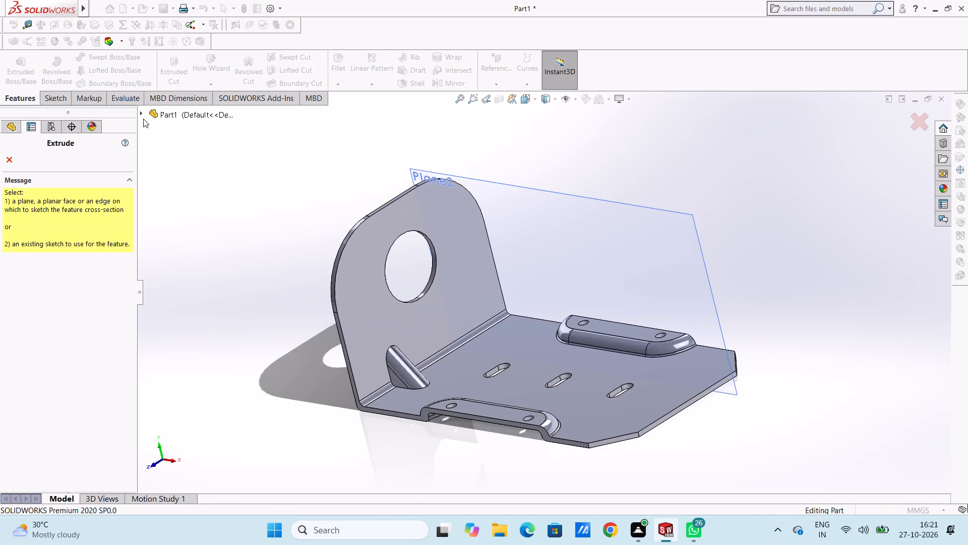
left_click(140, 115)
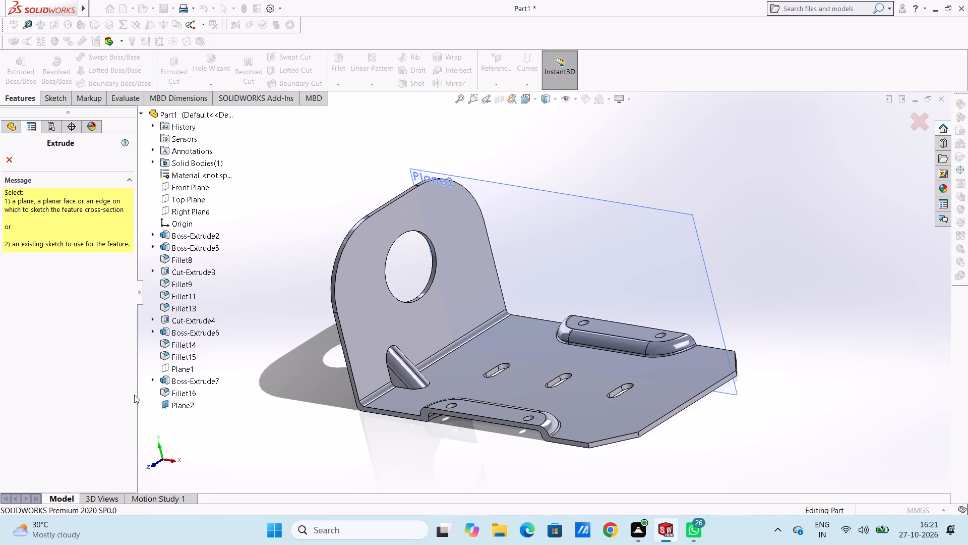
left_click(152, 378)
left_click(180, 394)
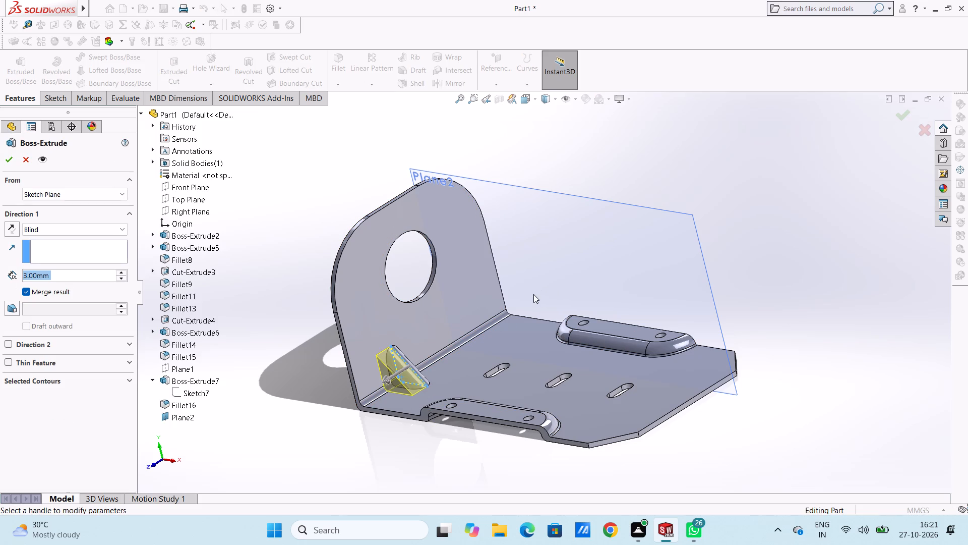
left_click(94, 188)
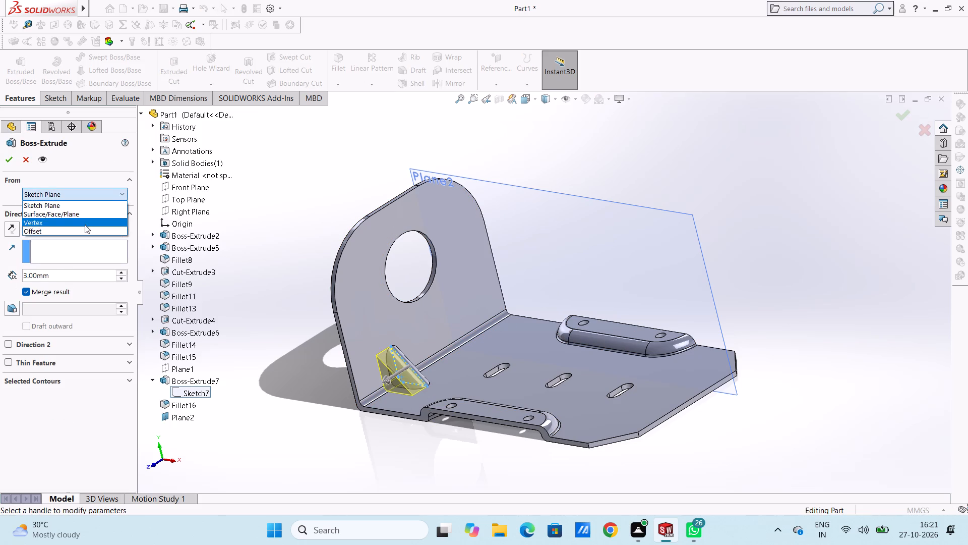
left_click(86, 215)
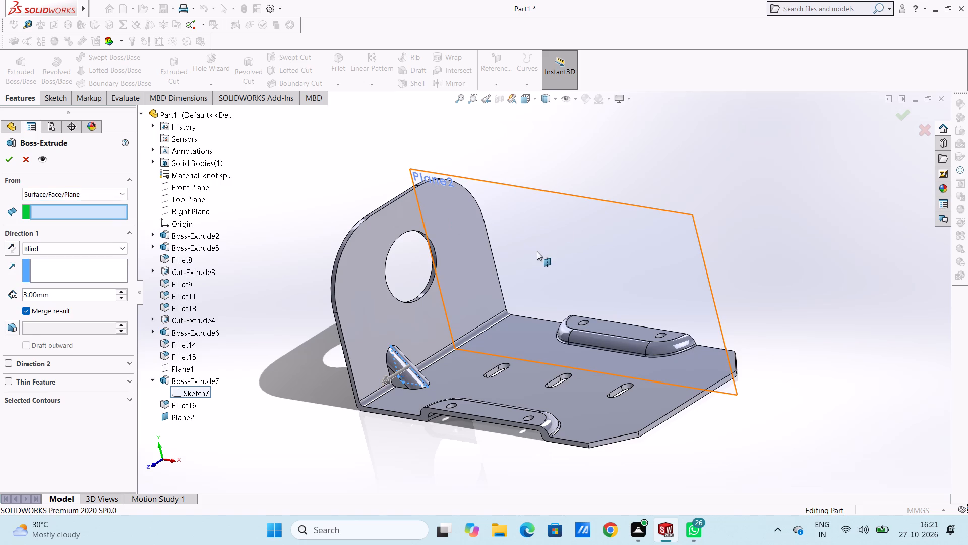
left_click(537, 251)
middle_click_drag(761, 234, 761, 245)
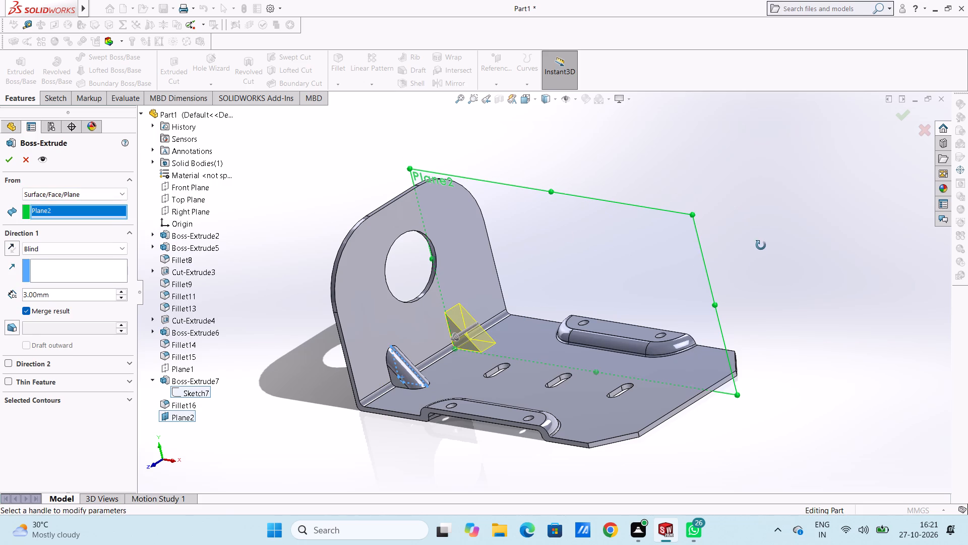
middle_click_drag(761, 245, 770, 394)
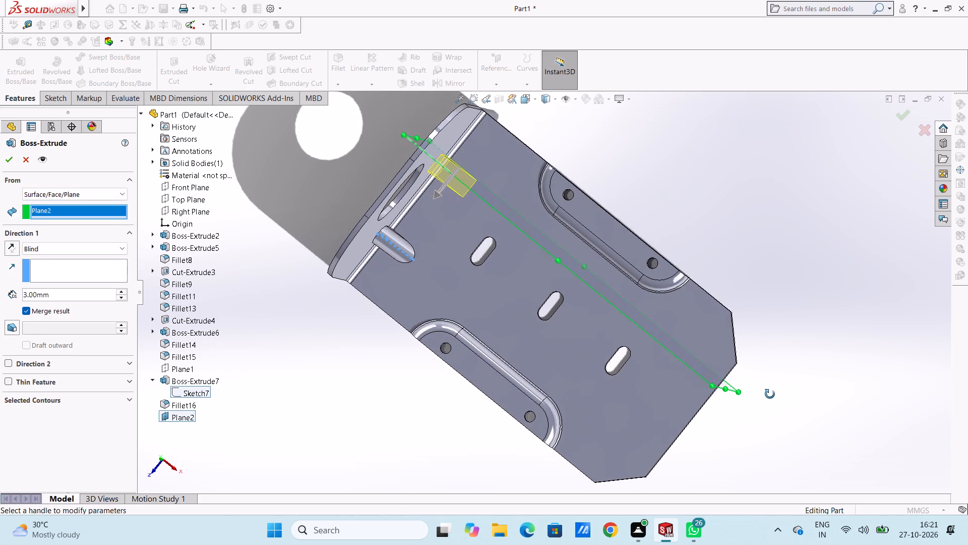
middle_click_drag(770, 394, 773, 390)
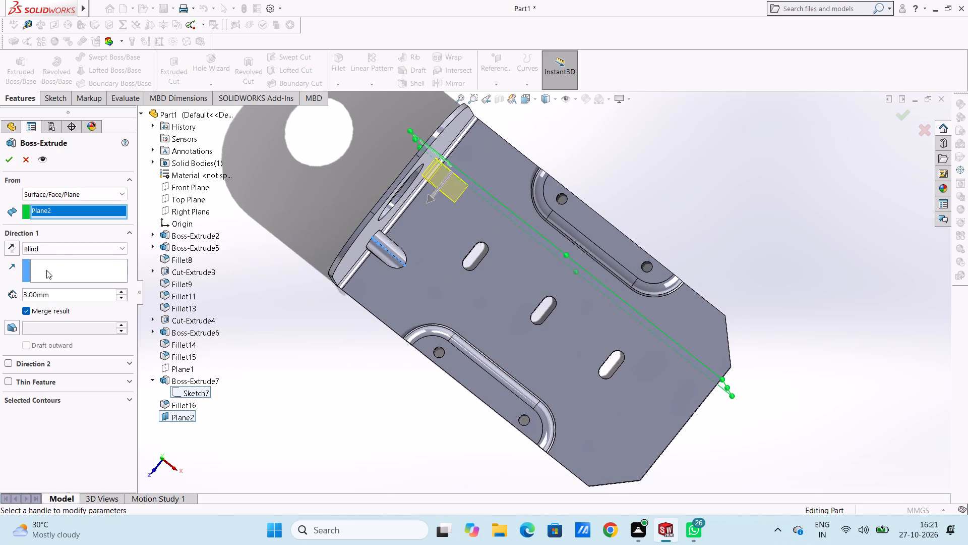
left_click(64, 243)
left_click(70, 314)
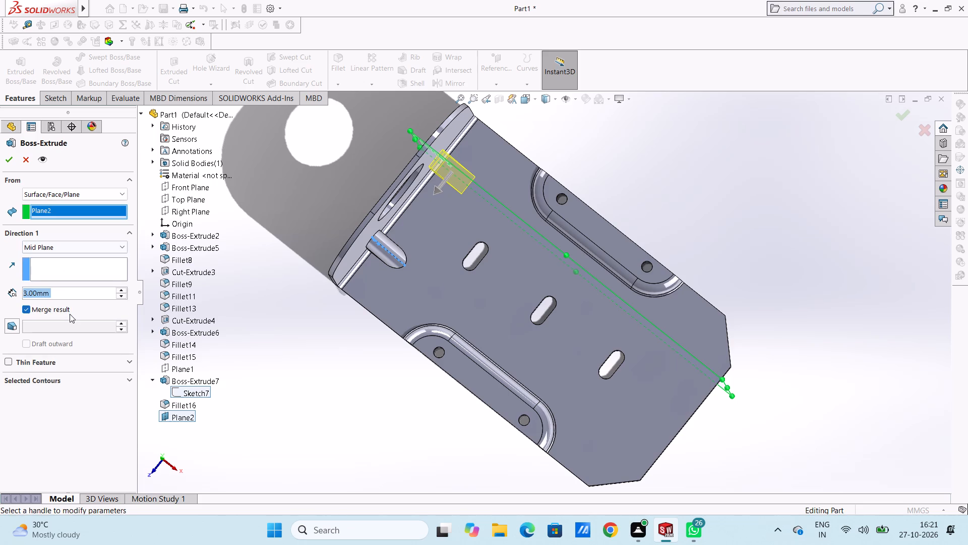
left_click(9, 161)
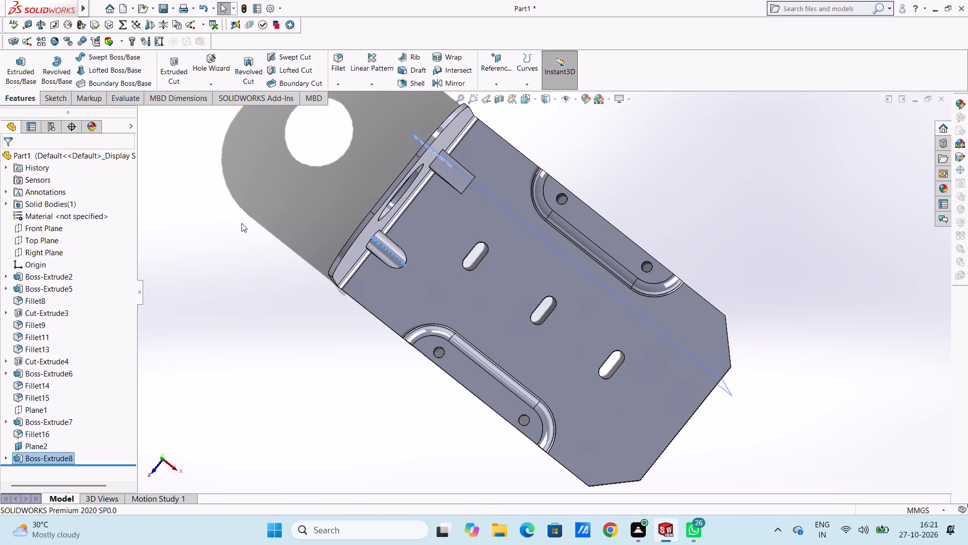
left_click(241, 223)
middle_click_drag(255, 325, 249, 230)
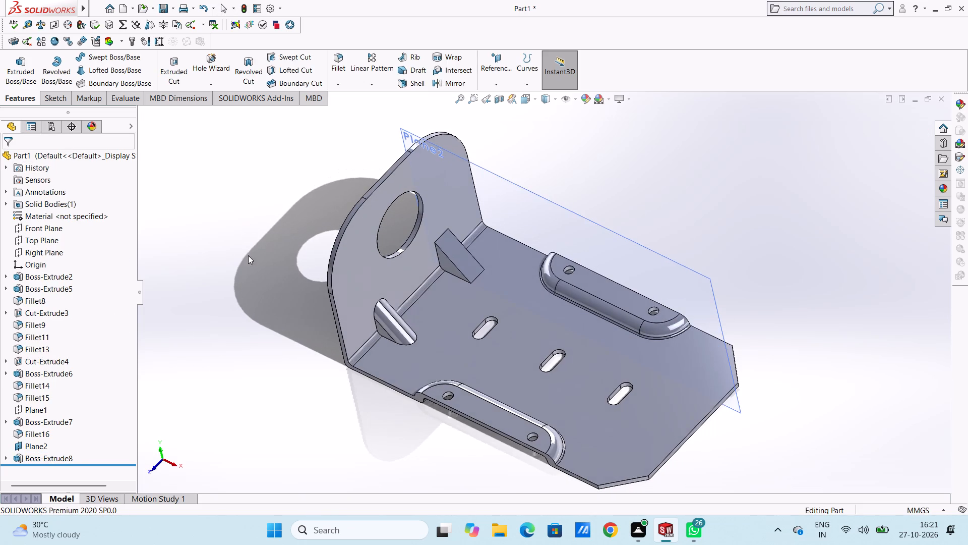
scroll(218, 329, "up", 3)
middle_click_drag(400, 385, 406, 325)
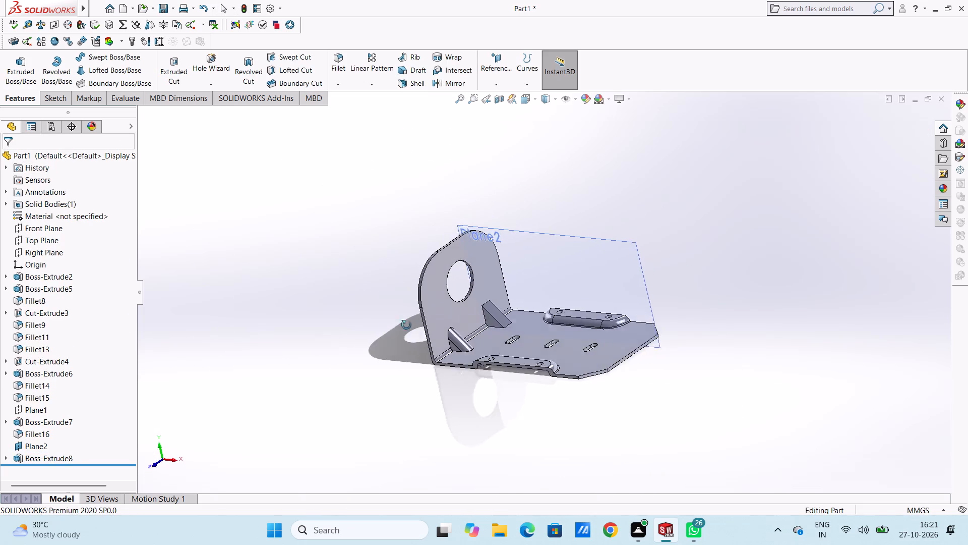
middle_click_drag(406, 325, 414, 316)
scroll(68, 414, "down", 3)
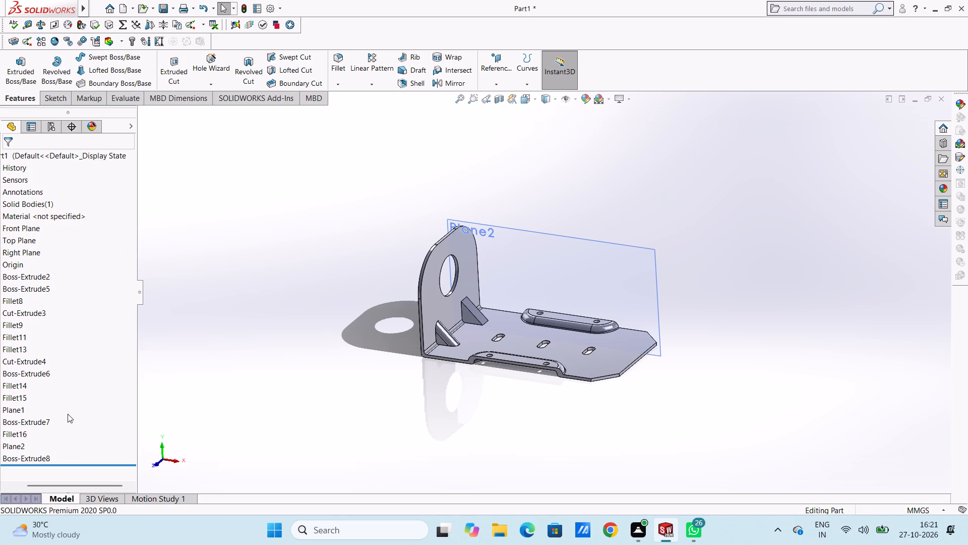
Hide the reference plane Plane2 that was used for the second gusset.
scroll(37, 427, "up", 4)
left_click(40, 444)
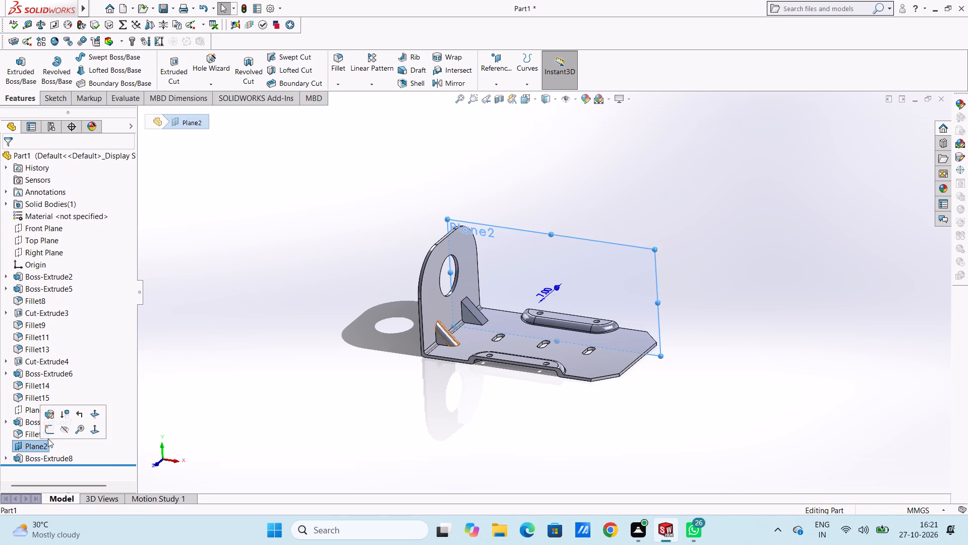
left_click(60, 428)
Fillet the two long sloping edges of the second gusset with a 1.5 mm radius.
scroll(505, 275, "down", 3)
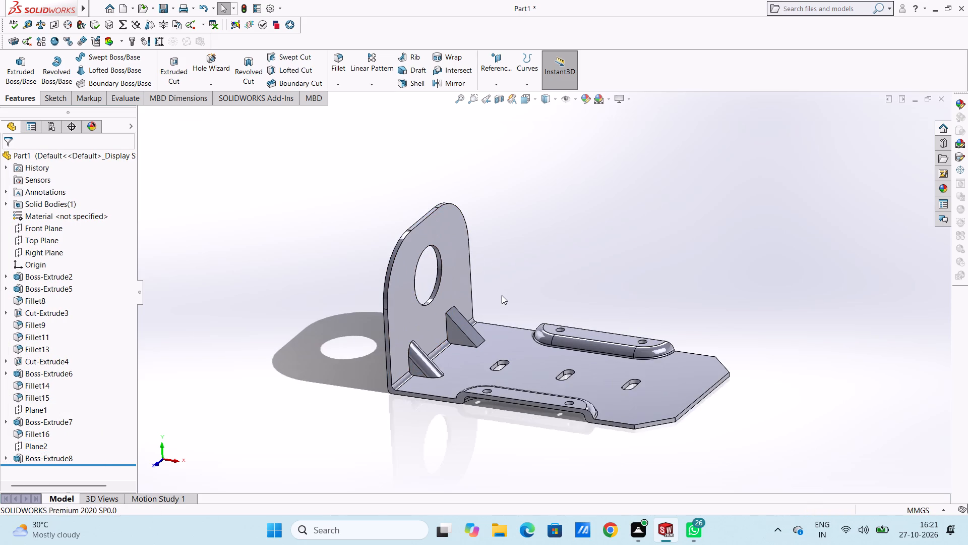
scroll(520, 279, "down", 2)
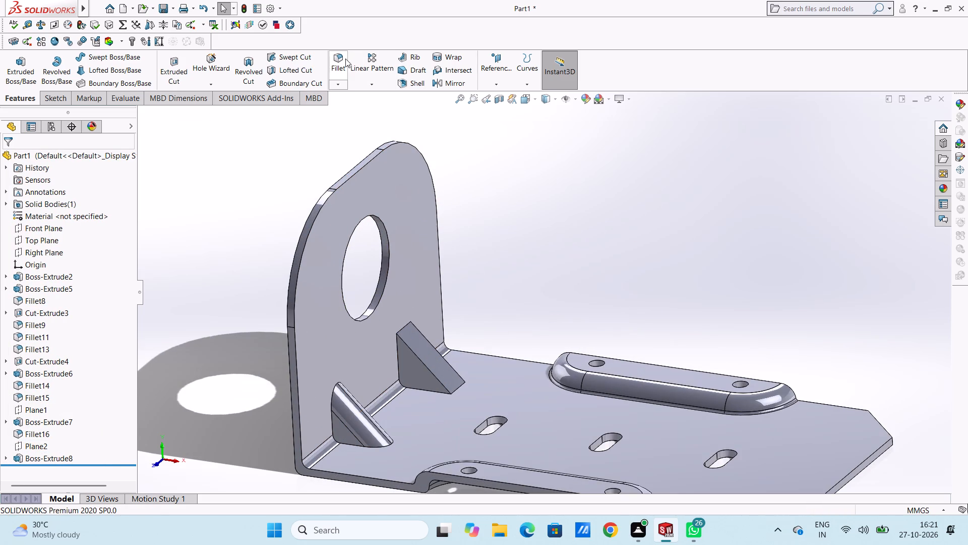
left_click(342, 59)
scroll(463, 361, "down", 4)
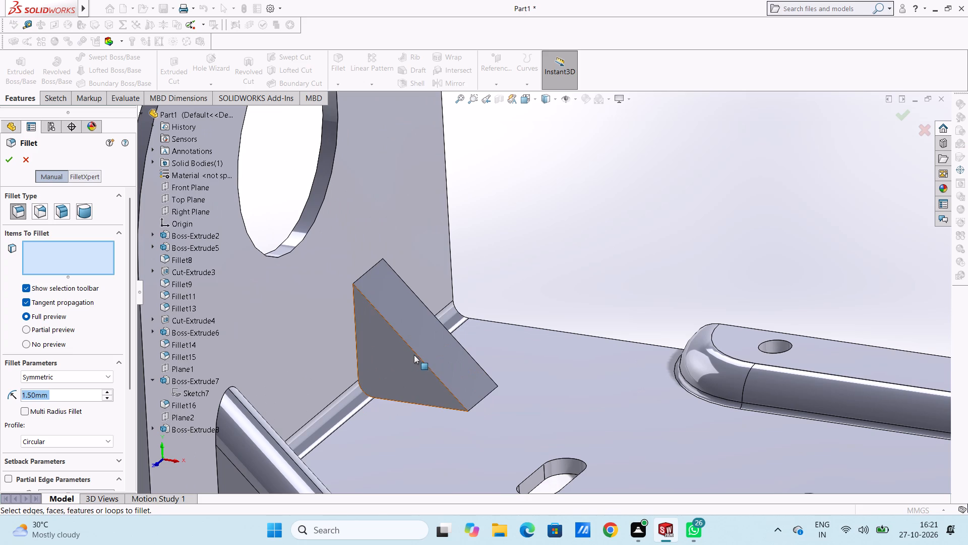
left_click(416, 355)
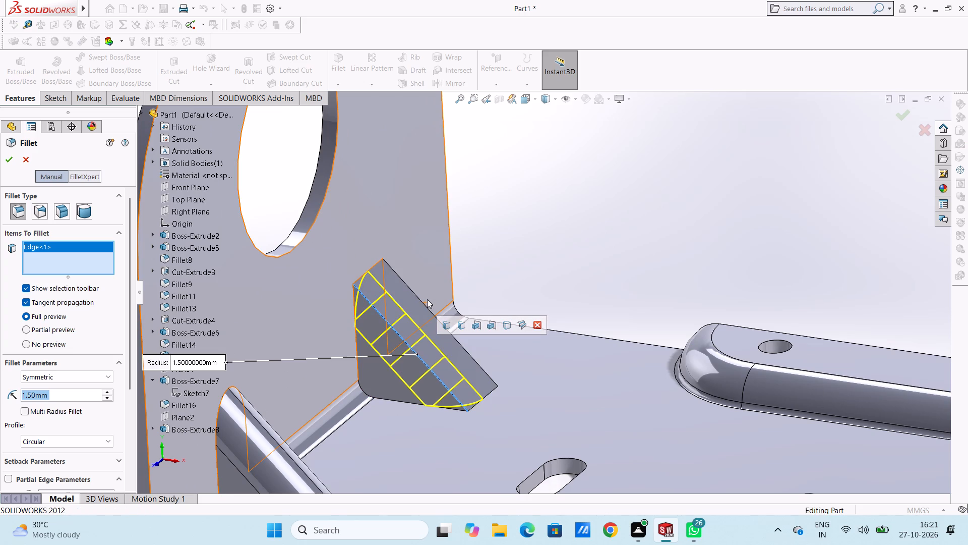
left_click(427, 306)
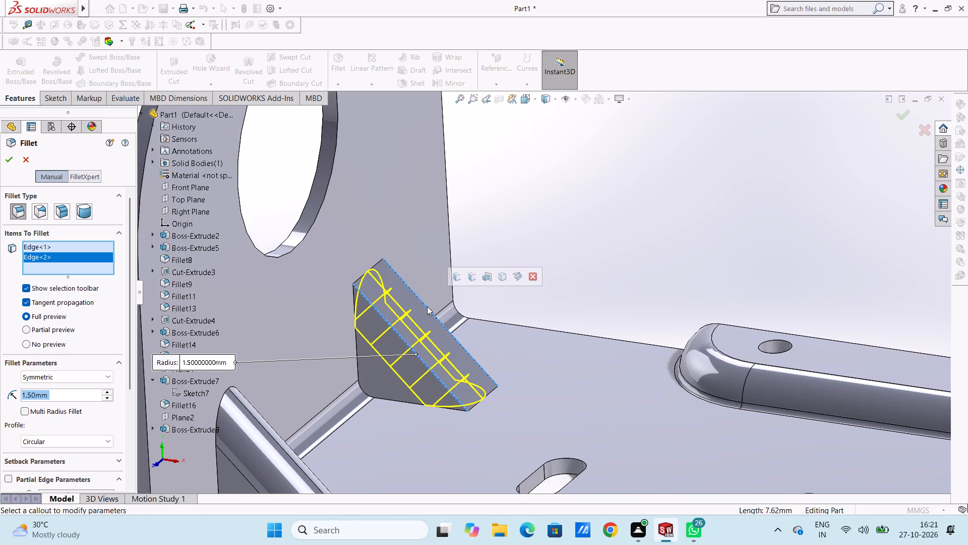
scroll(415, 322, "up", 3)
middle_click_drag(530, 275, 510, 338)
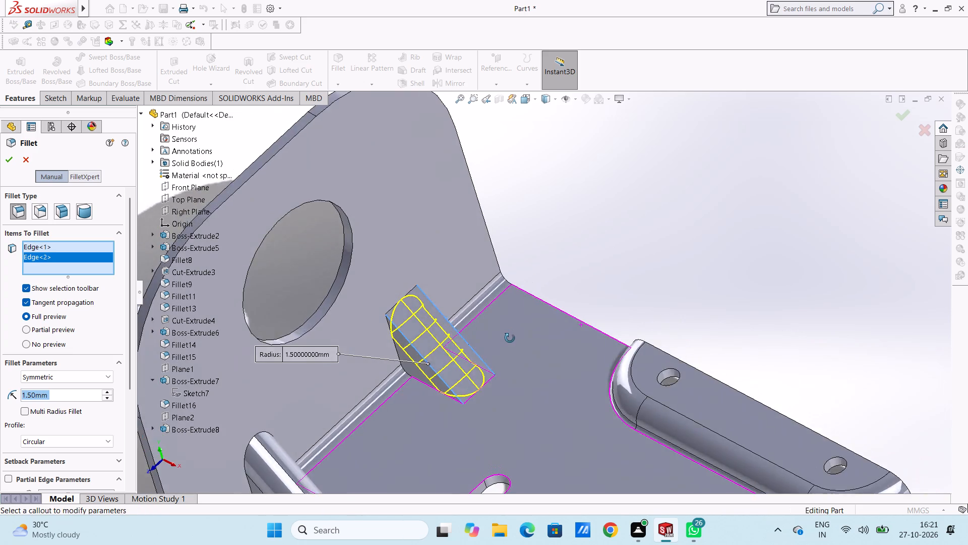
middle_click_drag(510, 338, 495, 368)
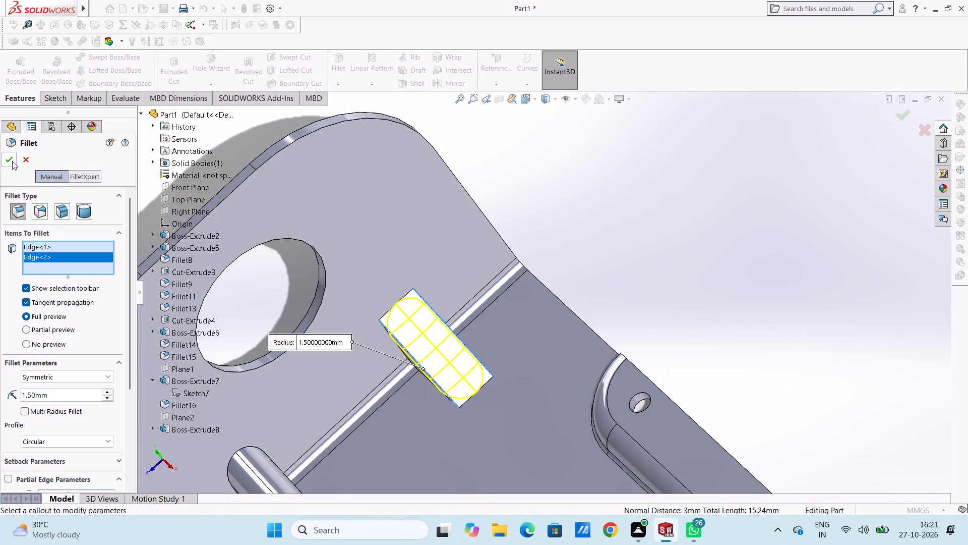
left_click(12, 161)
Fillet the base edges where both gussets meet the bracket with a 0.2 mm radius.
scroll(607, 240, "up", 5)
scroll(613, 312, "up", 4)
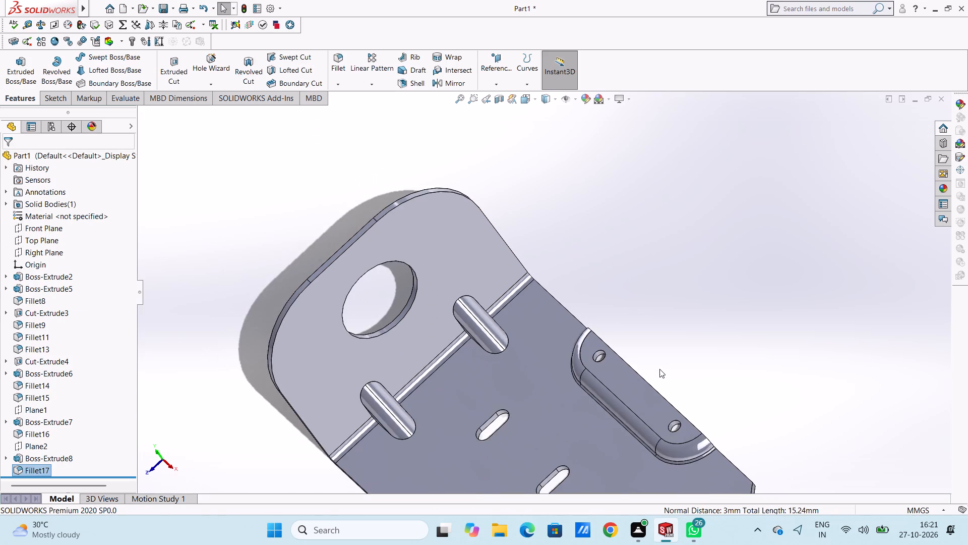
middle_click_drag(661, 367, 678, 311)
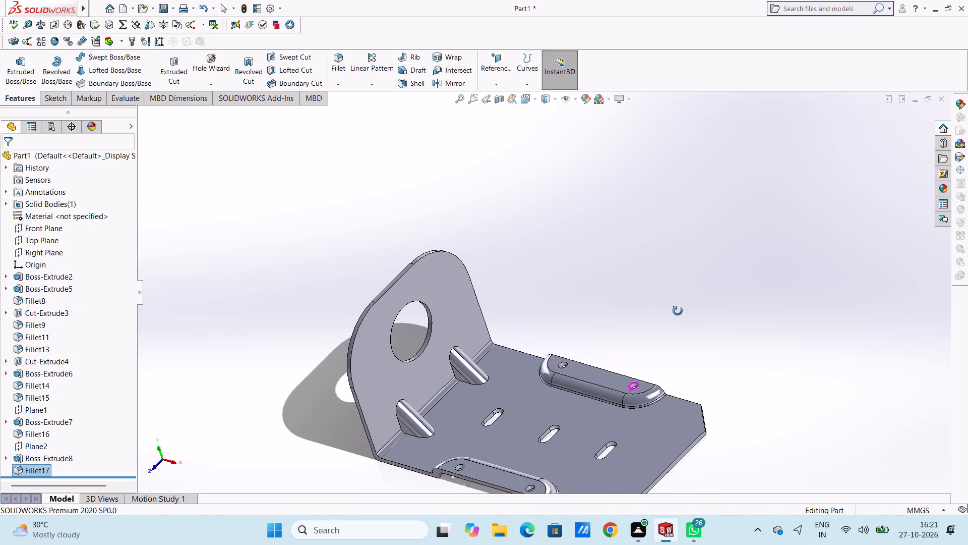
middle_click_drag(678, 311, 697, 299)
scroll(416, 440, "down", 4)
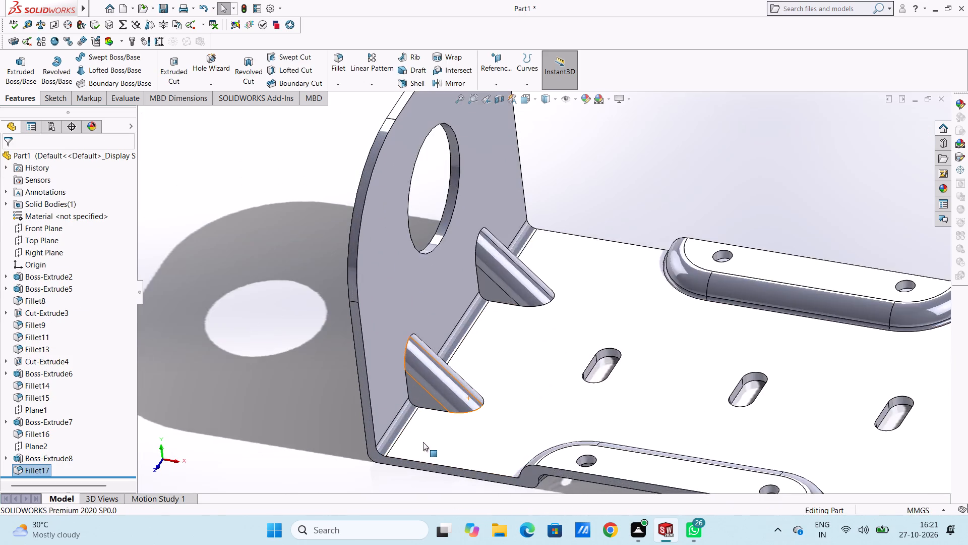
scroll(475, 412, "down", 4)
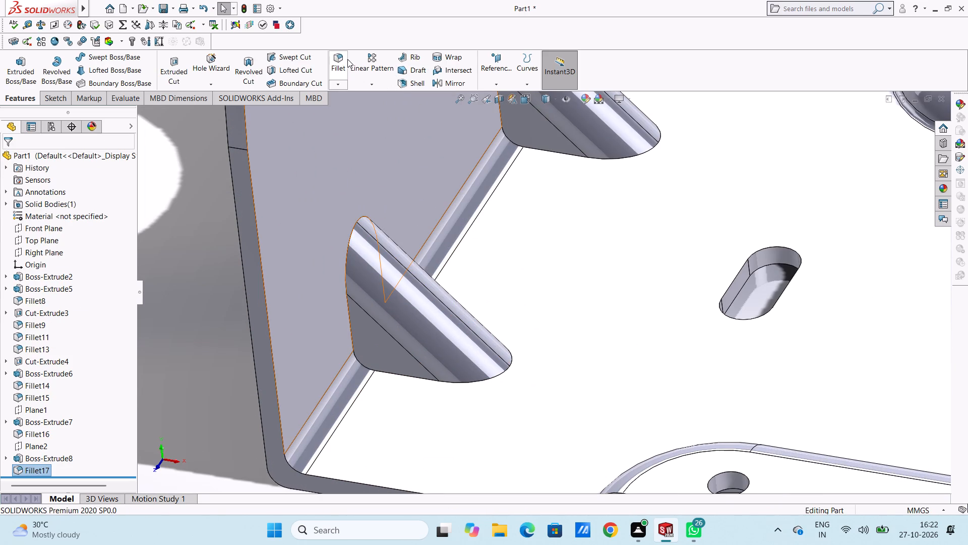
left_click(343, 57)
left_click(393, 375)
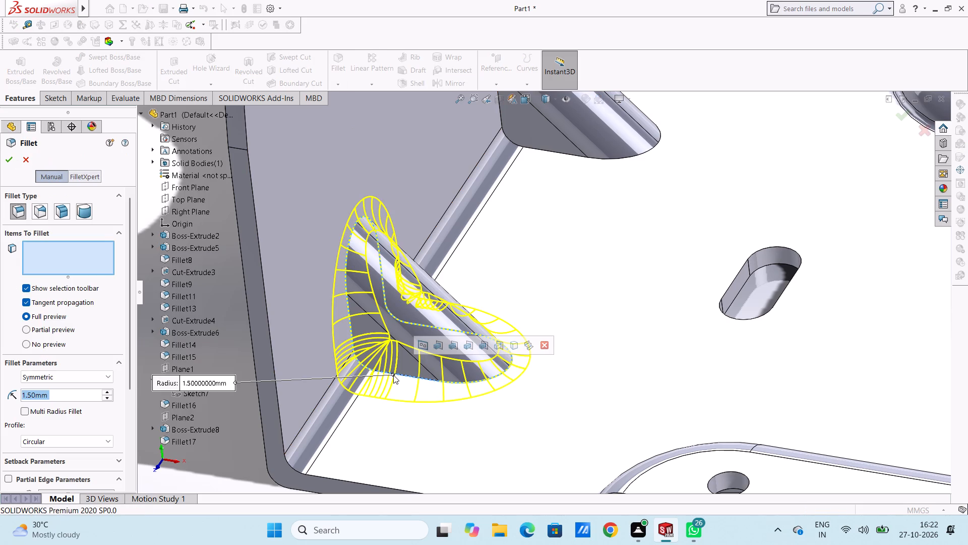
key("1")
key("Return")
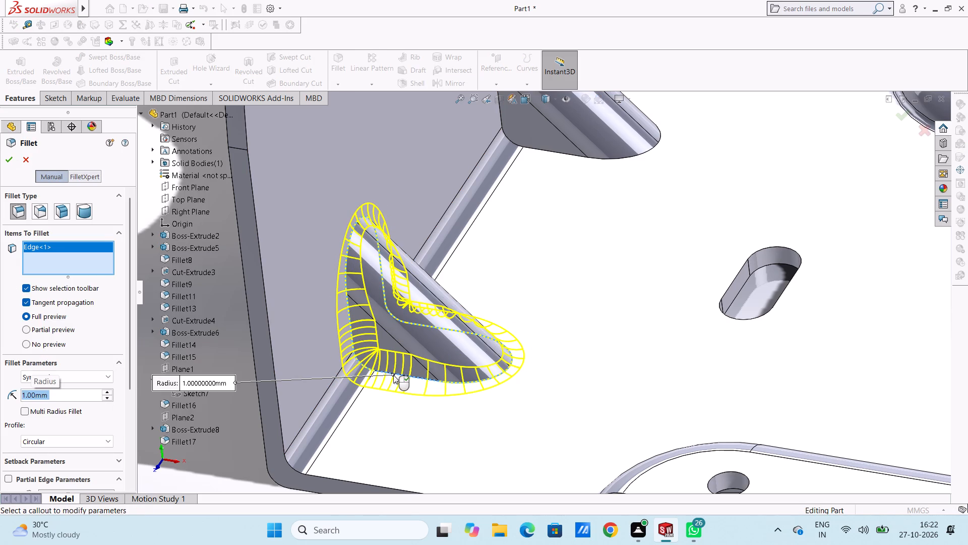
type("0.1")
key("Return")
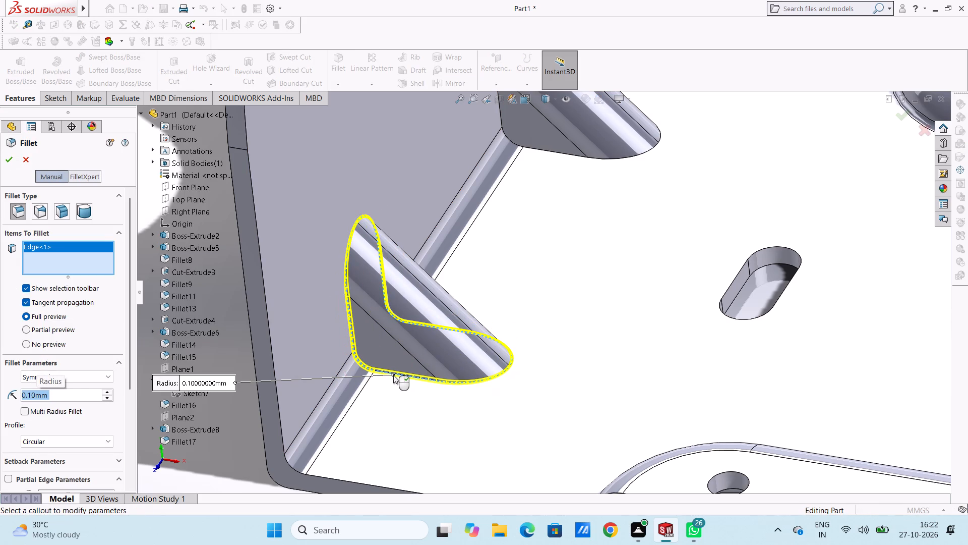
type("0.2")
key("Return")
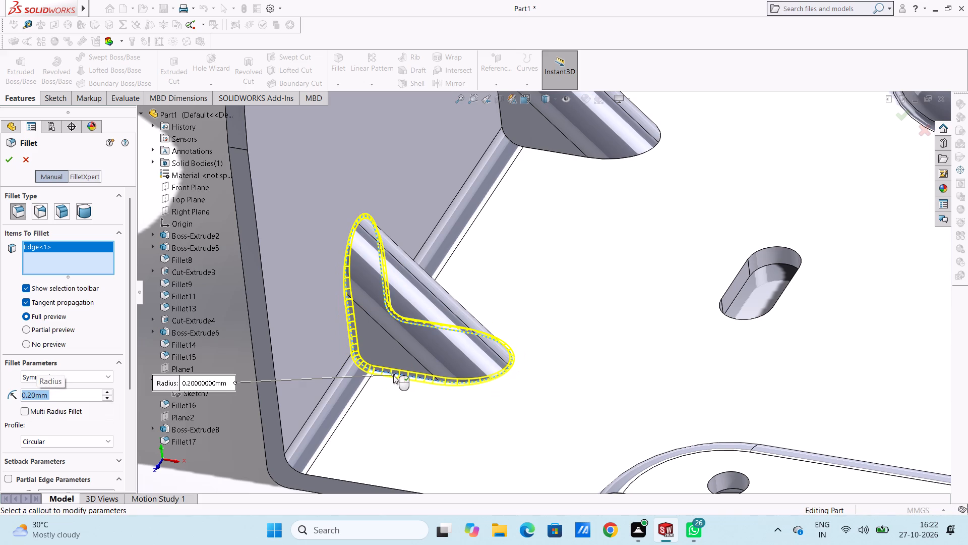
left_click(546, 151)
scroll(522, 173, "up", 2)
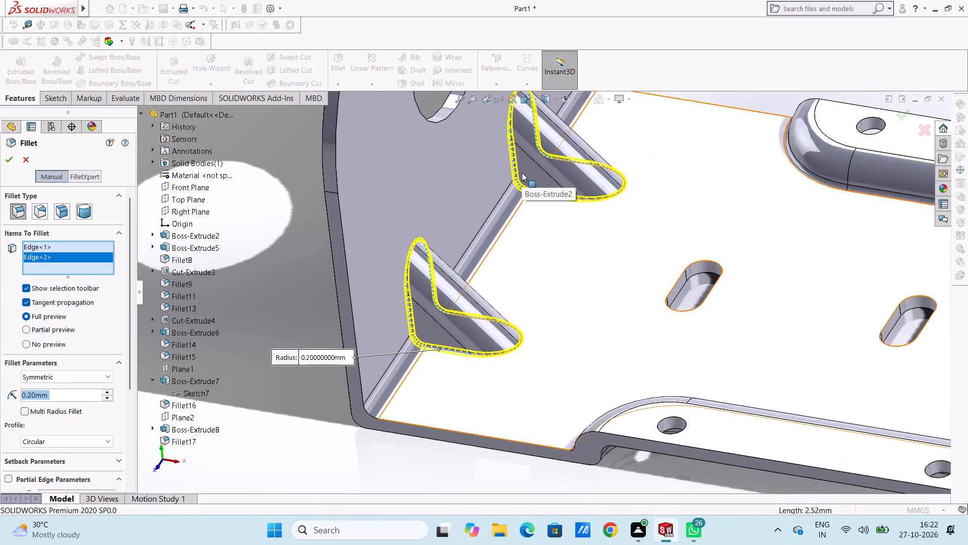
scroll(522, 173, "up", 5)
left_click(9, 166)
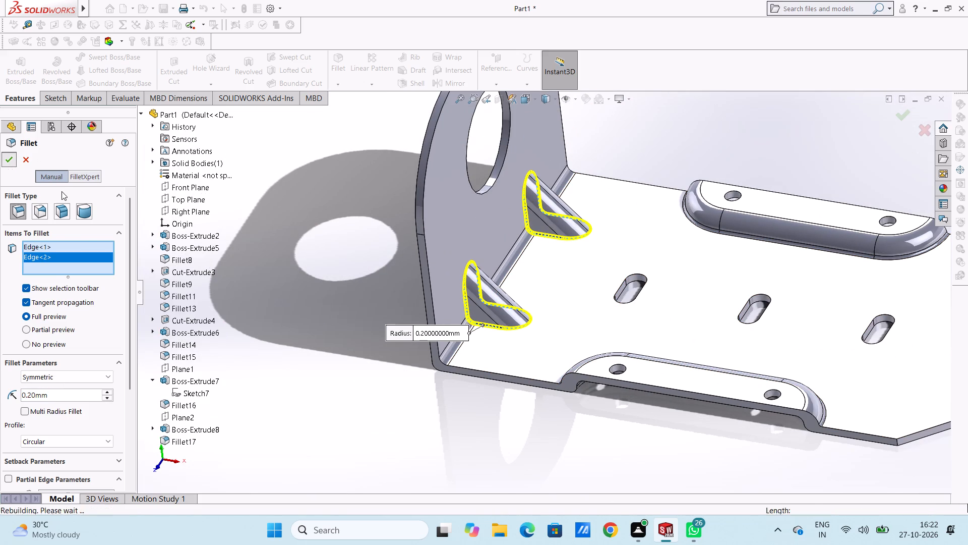
Examine the bracket from several sides, checking both gussets, the bend, the raised pads and the underside.
scroll(336, 232, "up", 3)
middle_click_drag(390, 316, 397, 281)
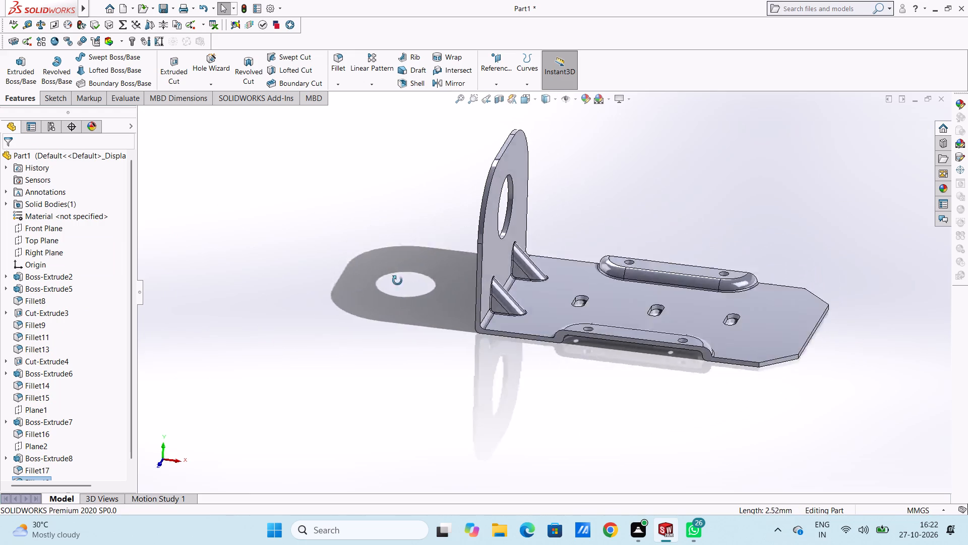
middle_click_drag(397, 281, 342, 290)
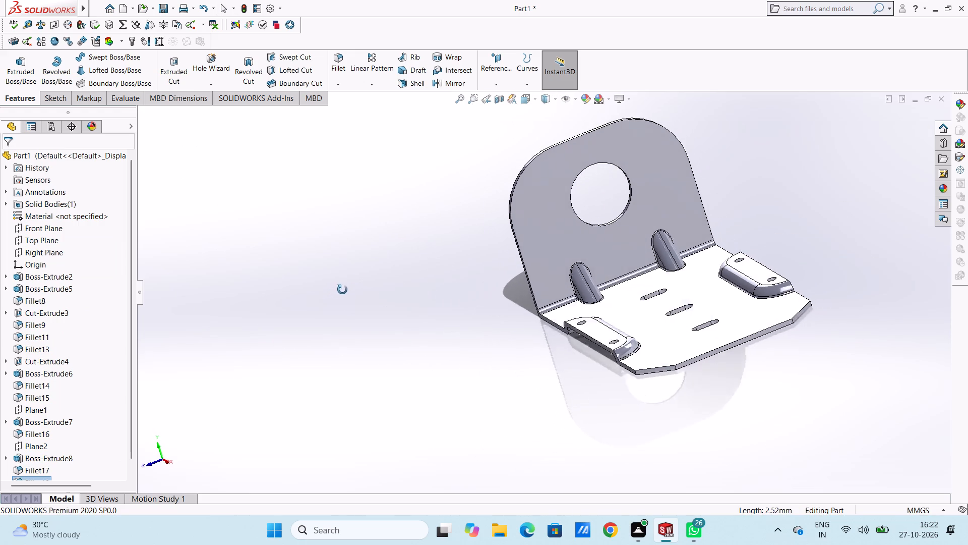
middle_click_drag(342, 290, 437, 348)
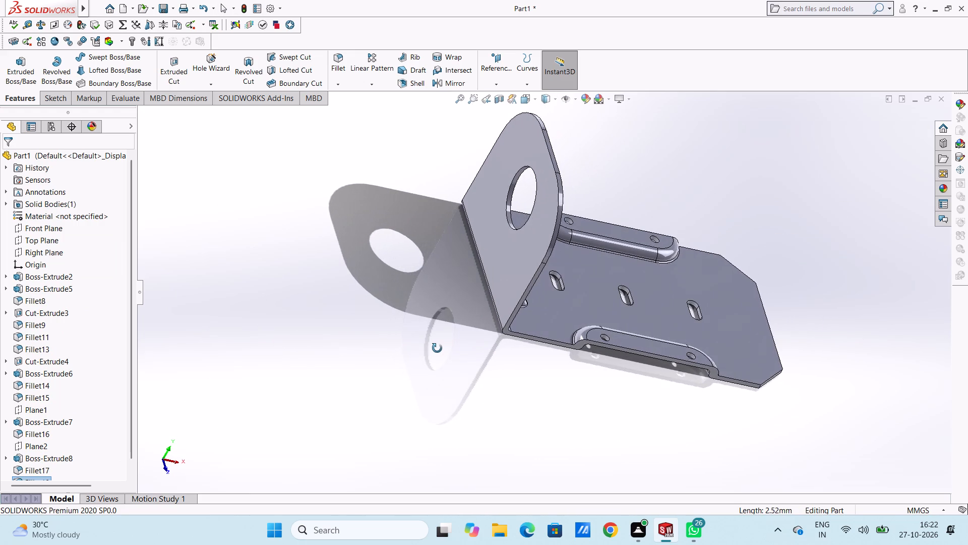
middle_click_drag(437, 348, 347, 317)
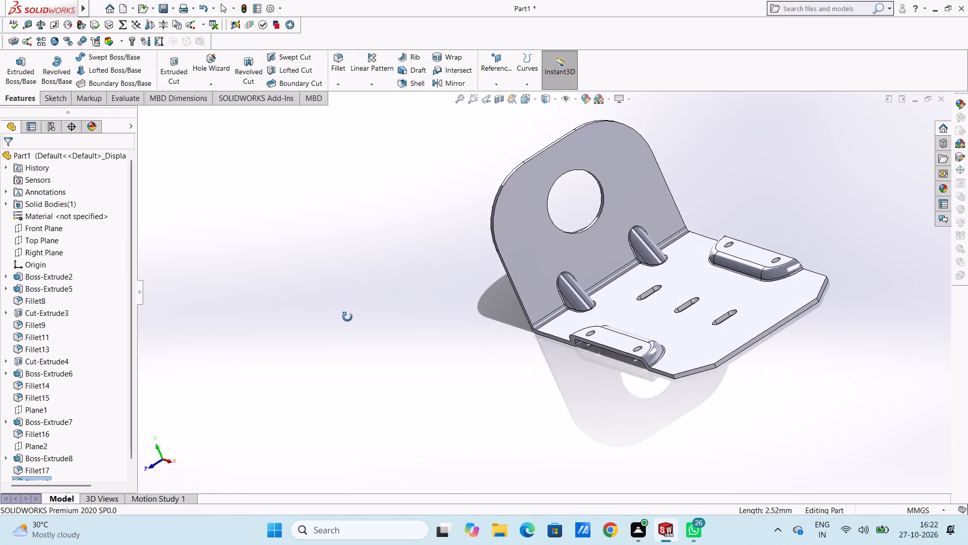
middle_click_drag(347, 317, 372, 357)
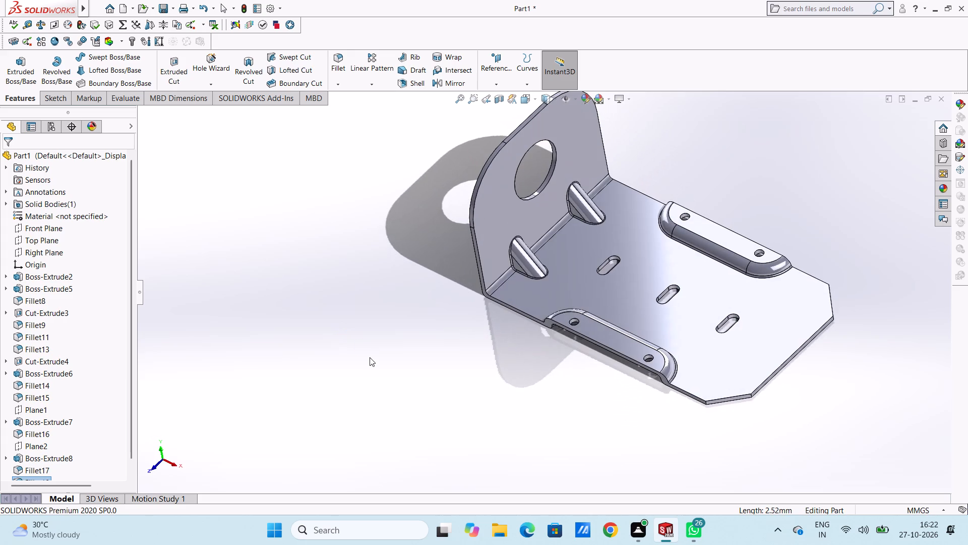
scroll(577, 261, "up", 3)
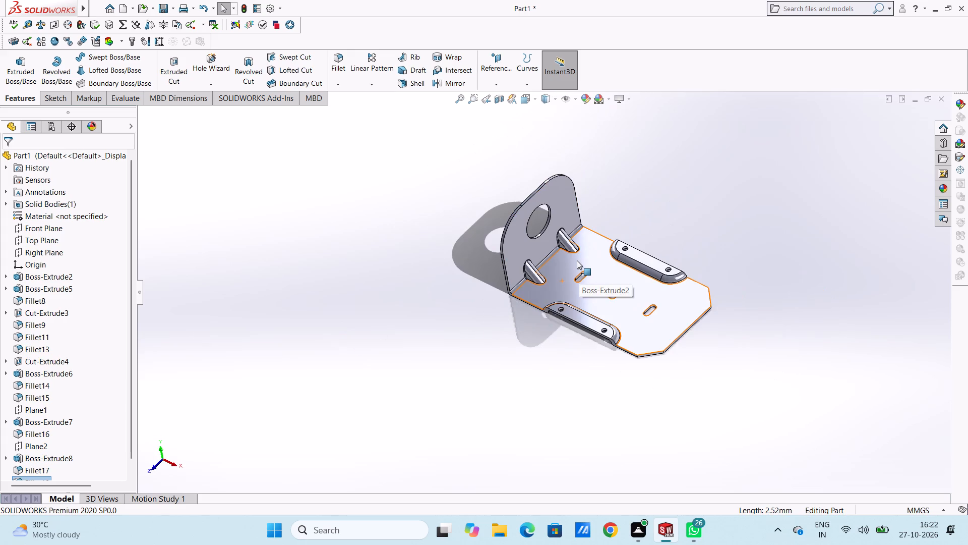
scroll(713, 264, "down", 3)
middle_click_drag(596, 237, 578, 200)
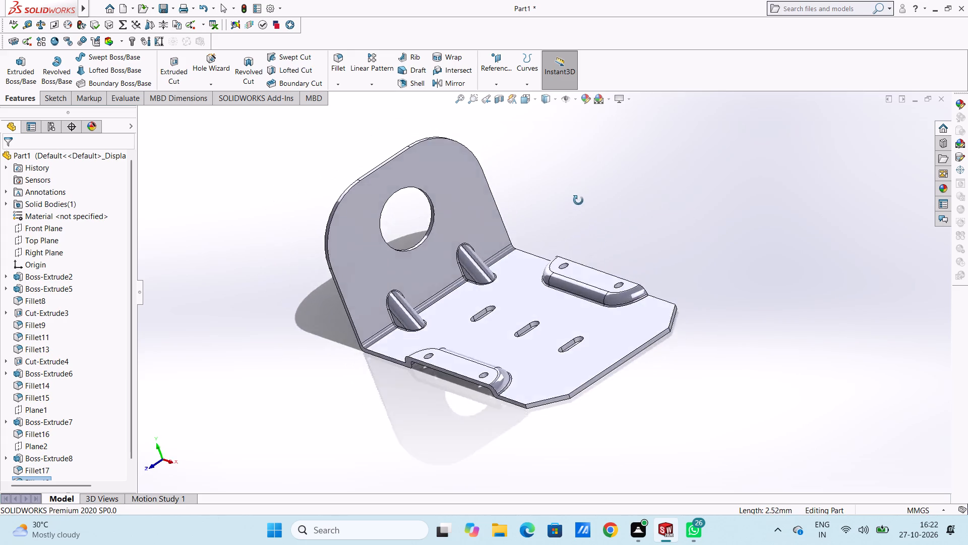
middle_click_drag(578, 200, 575, 225)
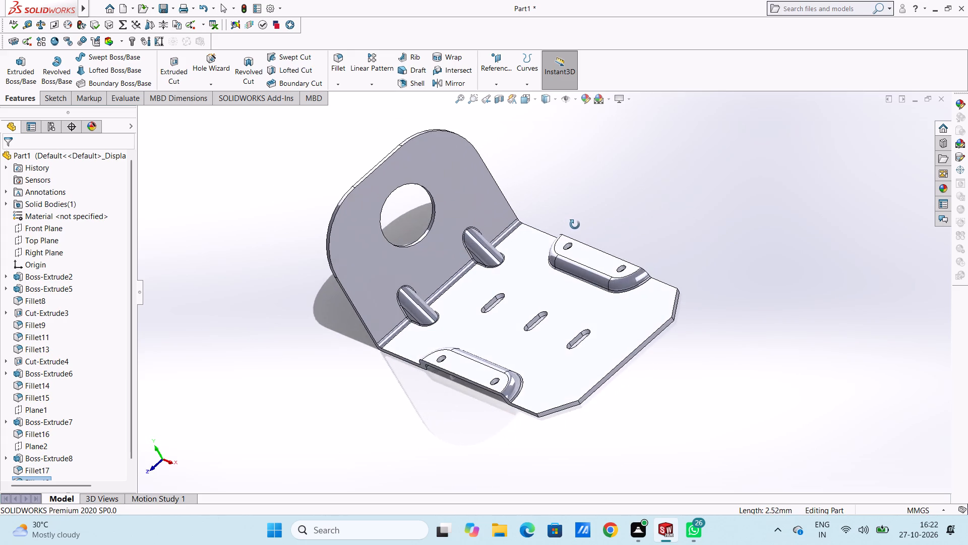
middle_click_drag(575, 225, 754, 266)
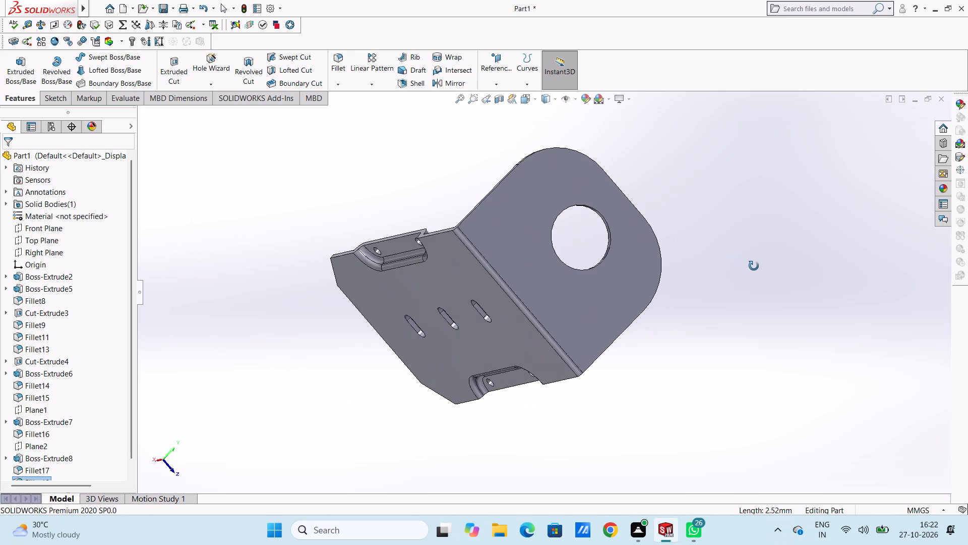
middle_click_drag(754, 266, 640, 236)
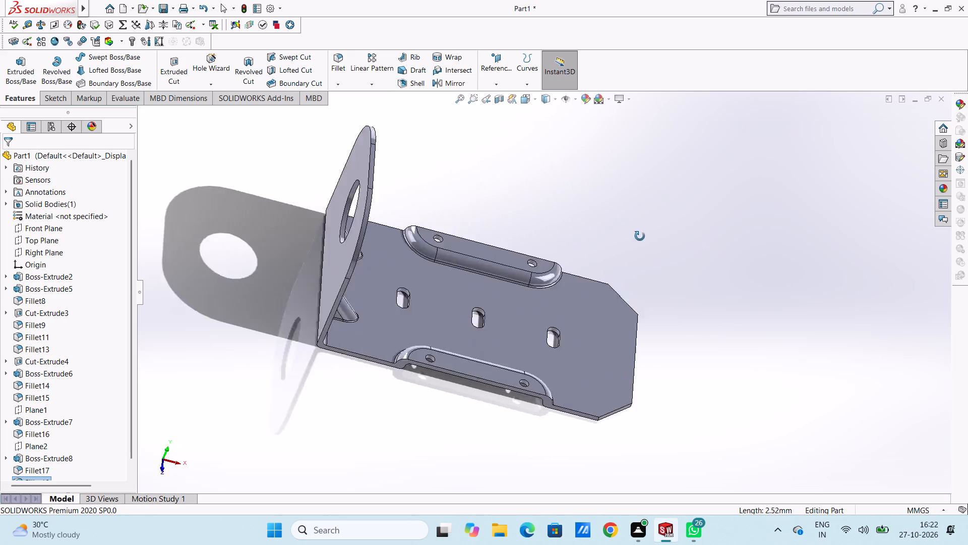
middle_click_drag(640, 236, 595, 216)
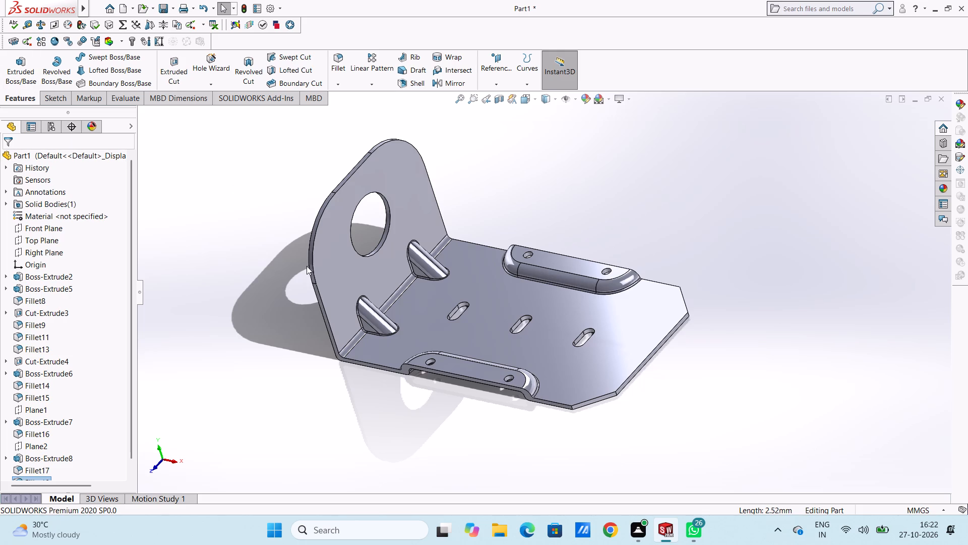
scroll(308, 266, "up", 2)
scroll(507, 285, "down", 1)
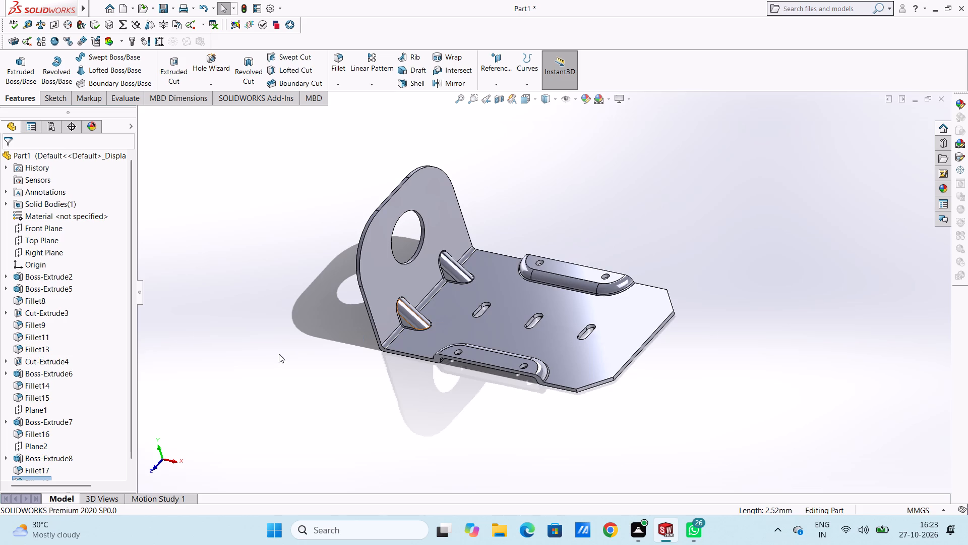
scroll(305, 336, "up", 1)
scroll(606, 255, "down", 1)
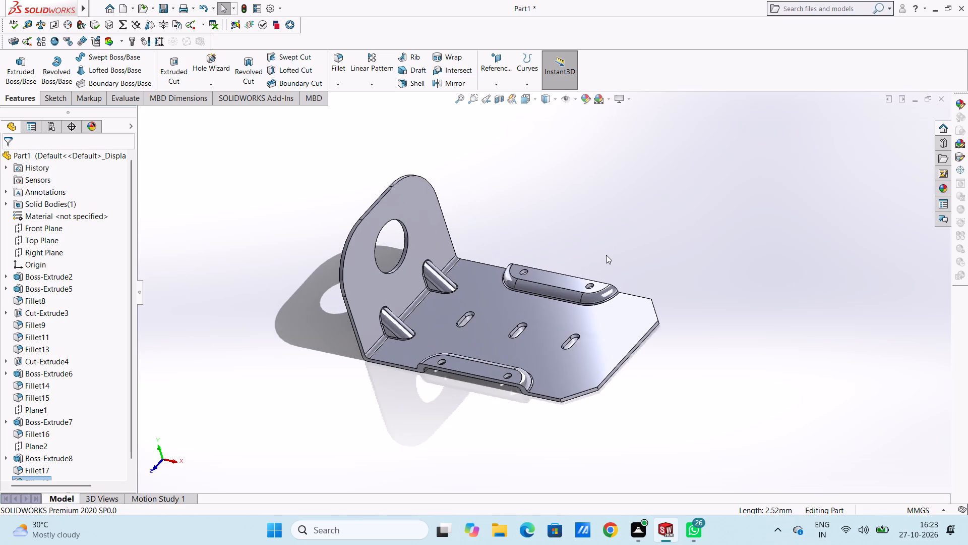
scroll(606, 255, "up", 3)
scroll(612, 258, "down", 3)
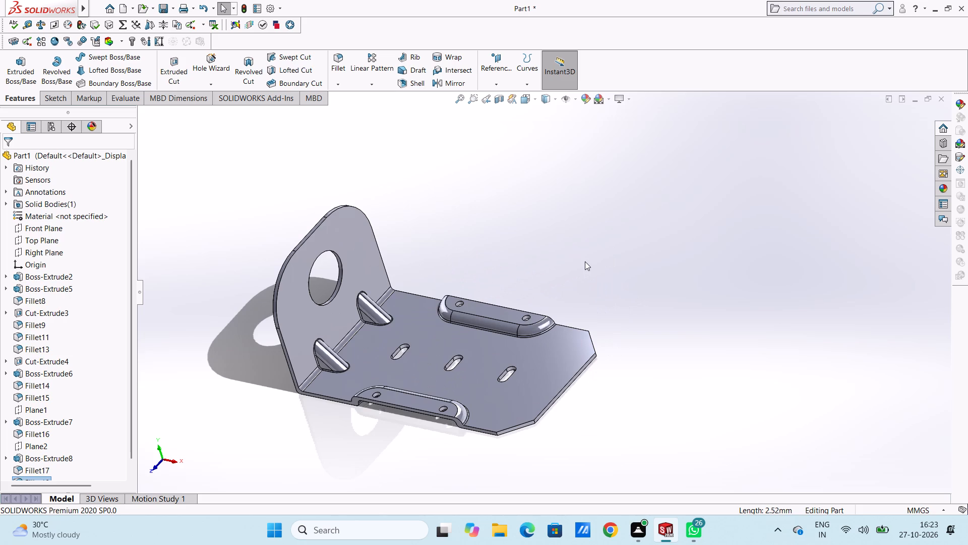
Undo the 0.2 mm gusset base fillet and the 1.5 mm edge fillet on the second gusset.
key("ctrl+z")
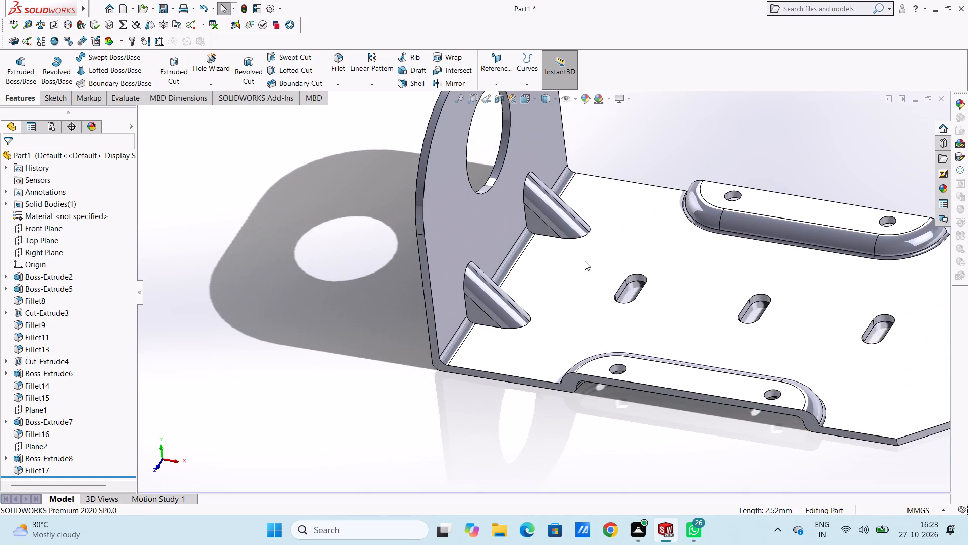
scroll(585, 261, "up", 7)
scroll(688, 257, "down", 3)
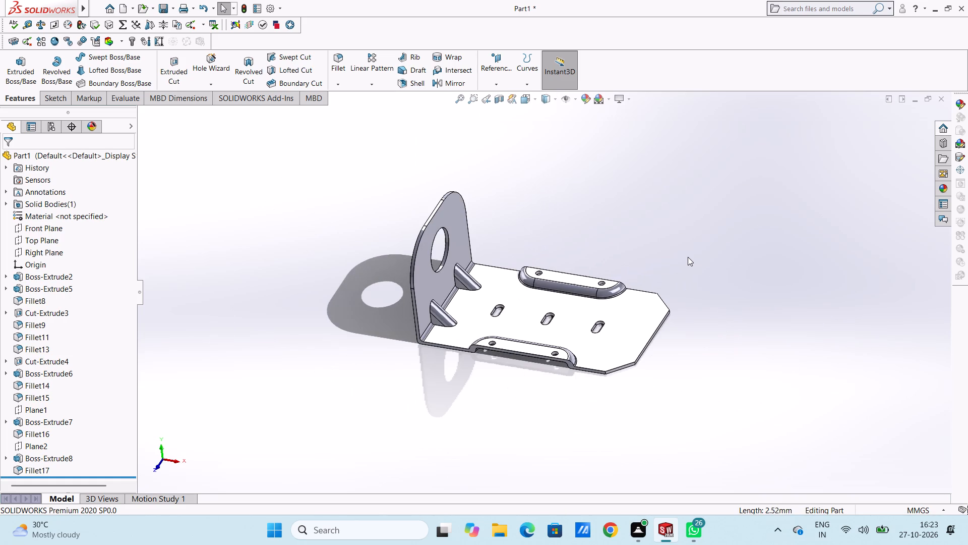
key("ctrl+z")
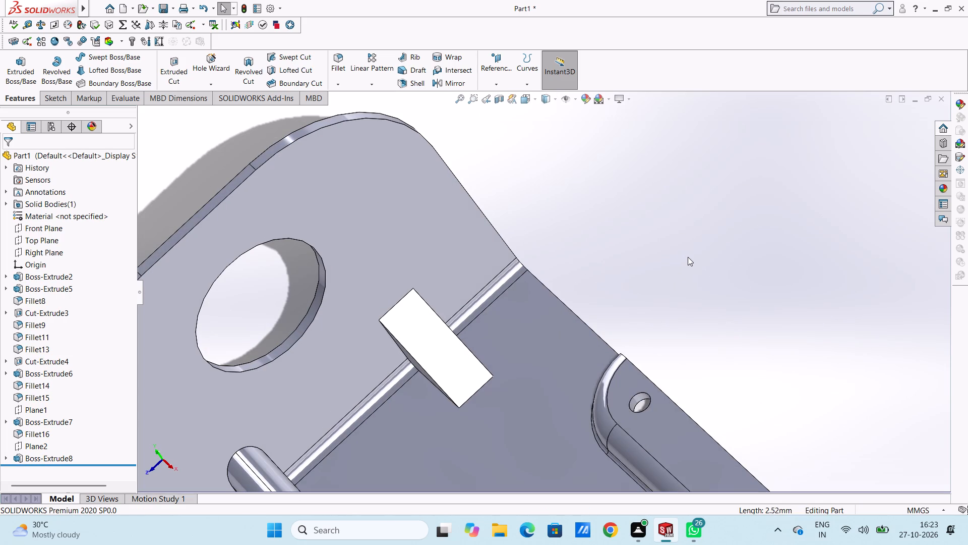
Fillet the two long sloping edges of the second gusset with a 1.5 mm radius.
middle_click_drag(657, 301, 672, 239)
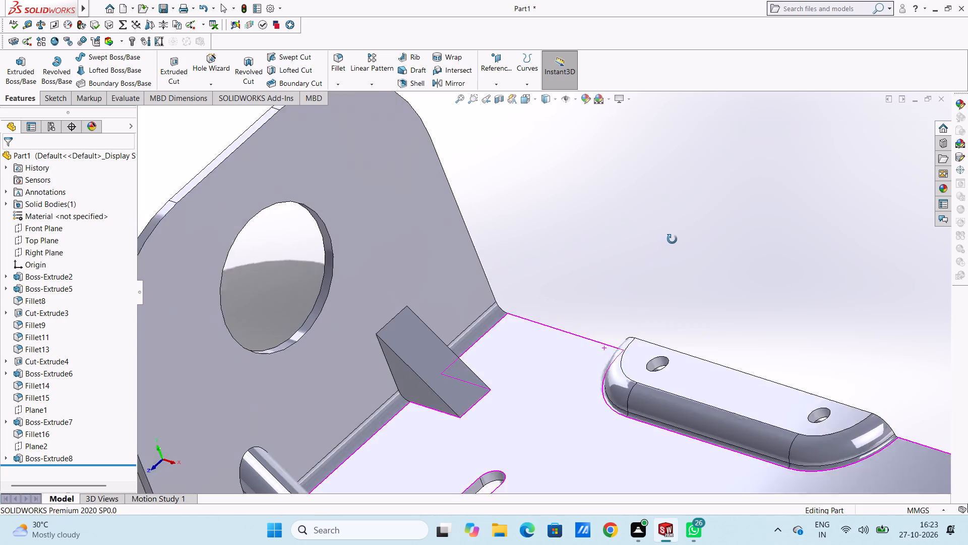
middle_click_drag(672, 239, 673, 239)
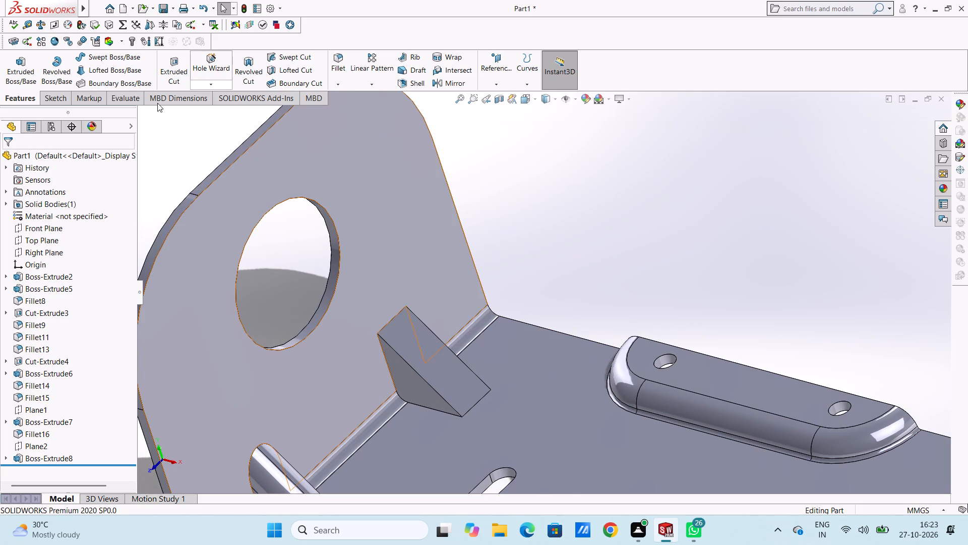
left_click(336, 59)
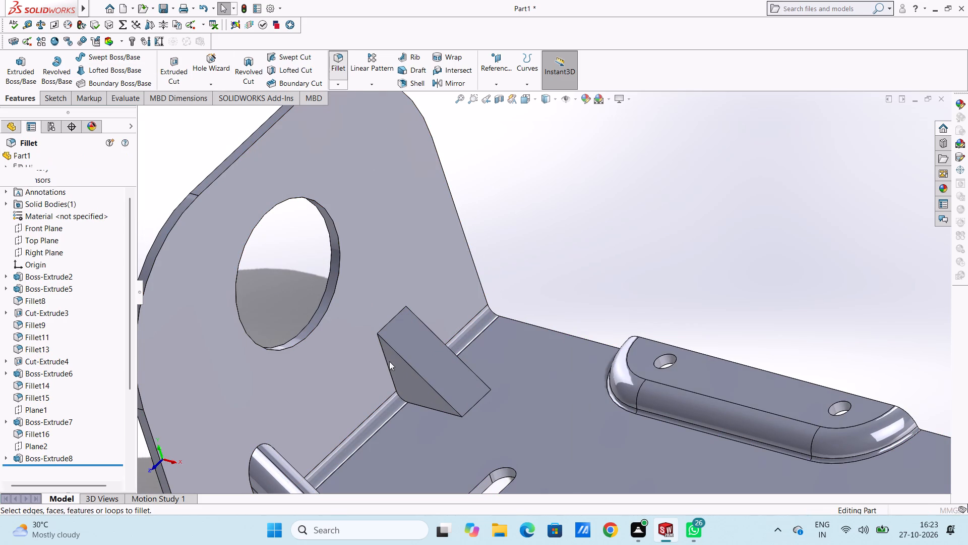
left_click(401, 358)
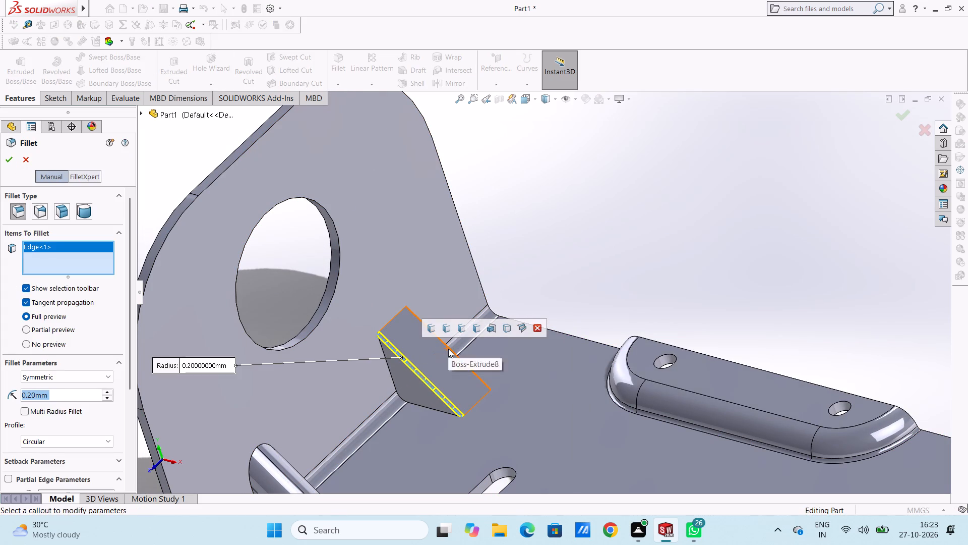
left_click(448, 349)
type("1.5")
key("Return")
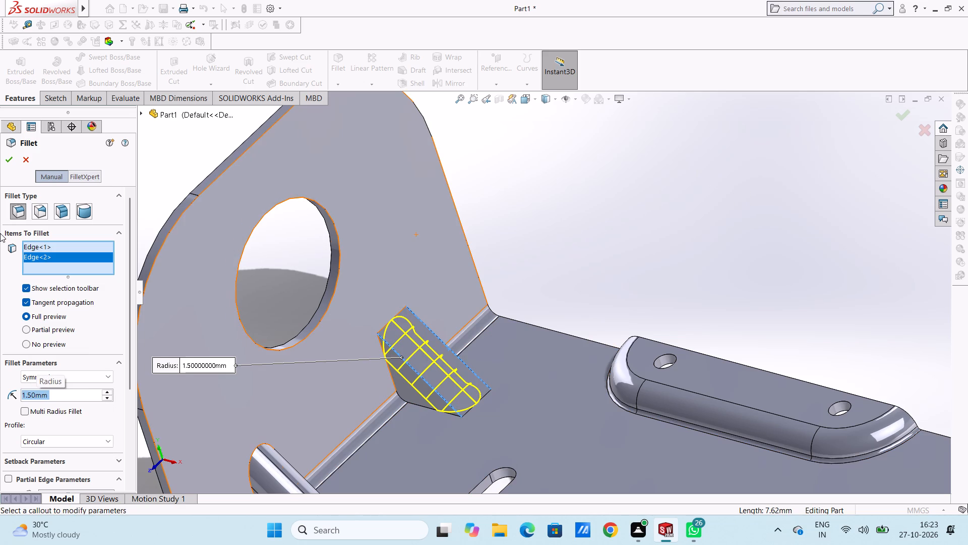
left_click(10, 162)
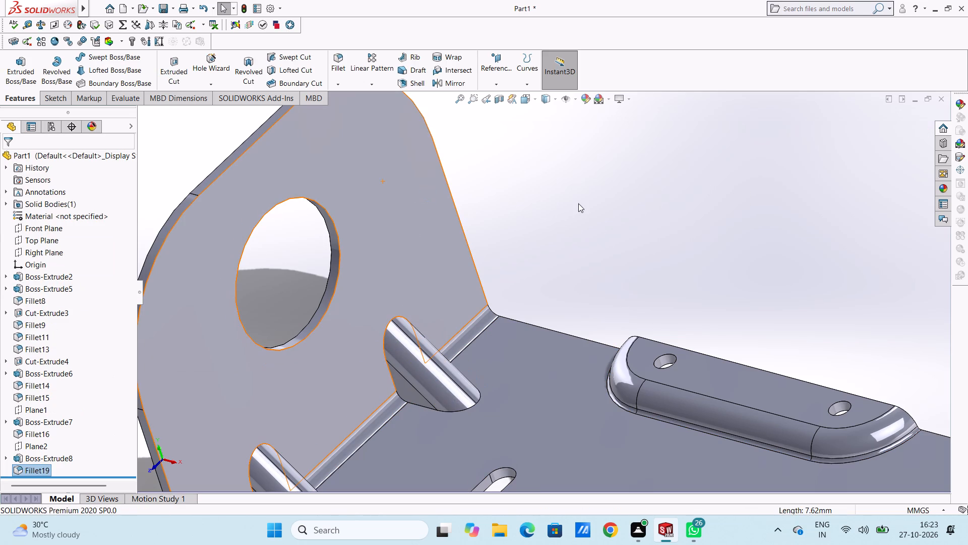
left_click(573, 228)
Fillet the base edges where both gussets meet the bracket with a 0.2 mm radius.
scroll(572, 230, "up", 4)
scroll(458, 401, "down", 1)
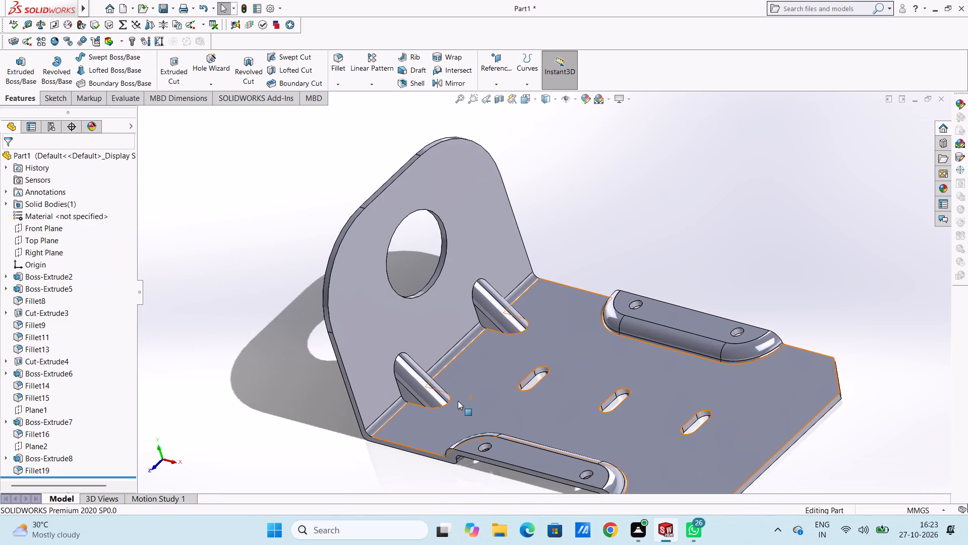
left_click(341, 58)
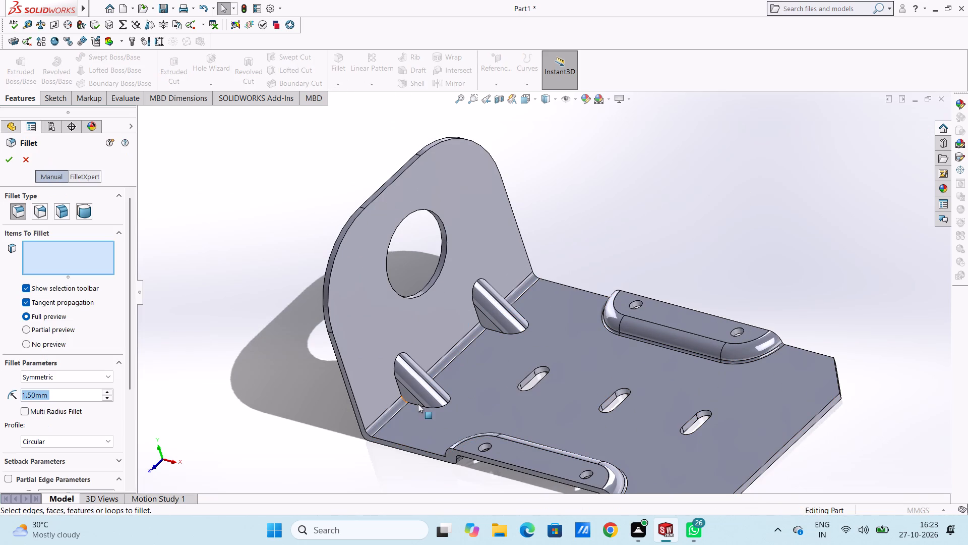
left_click(418, 404)
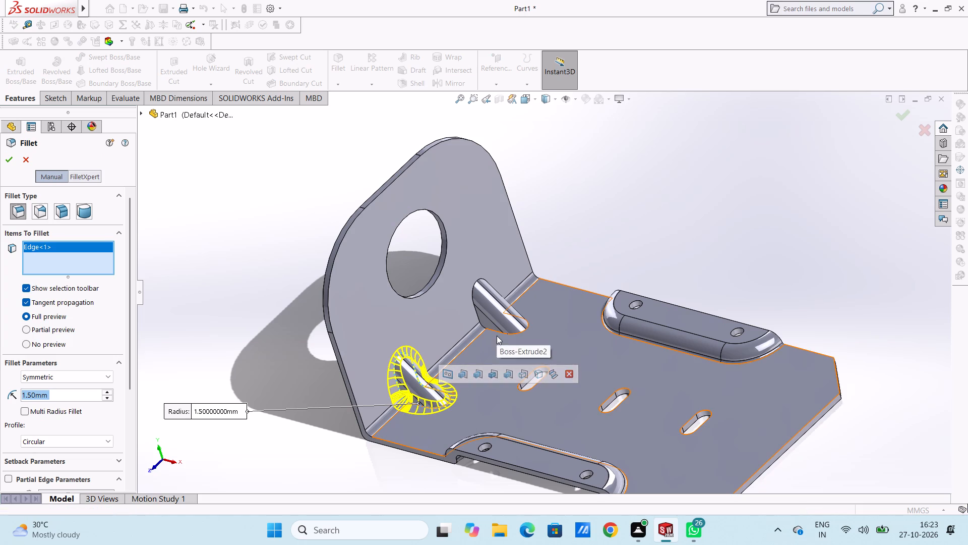
left_click(497, 332)
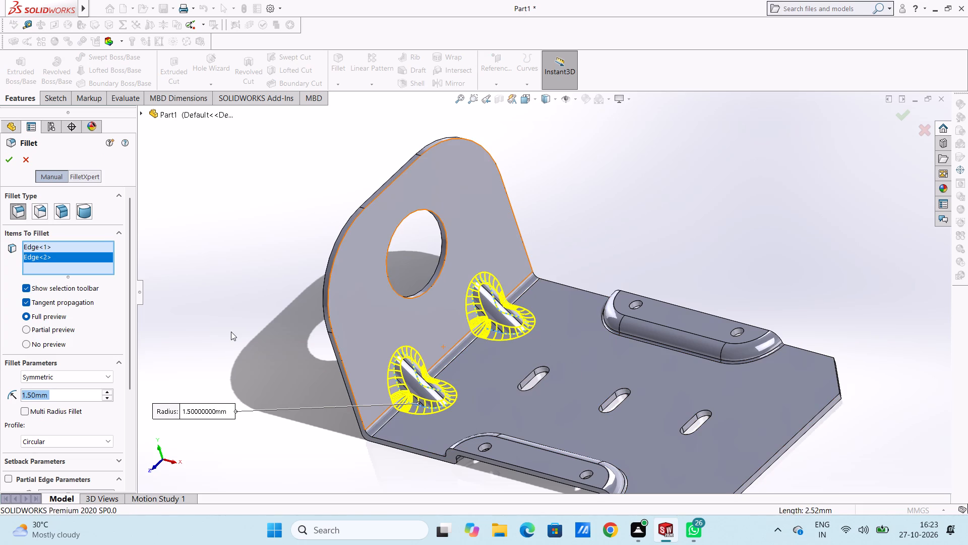
type("0.2")
key("Return")
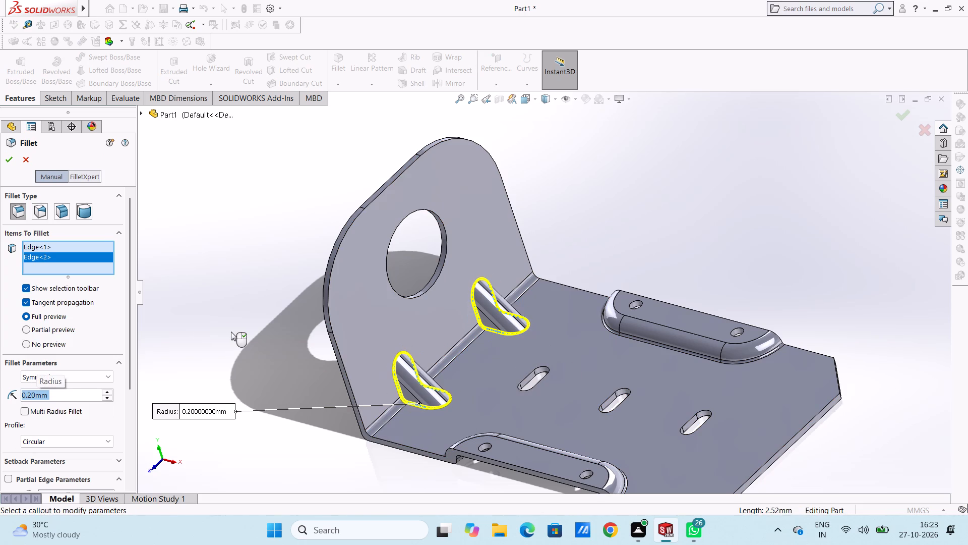
type("0.")
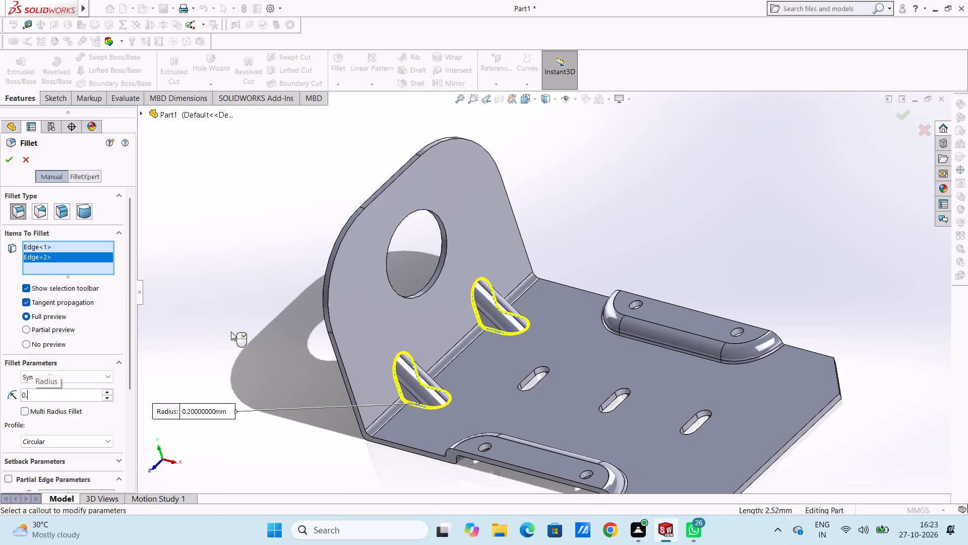
key("3")
key("Return")
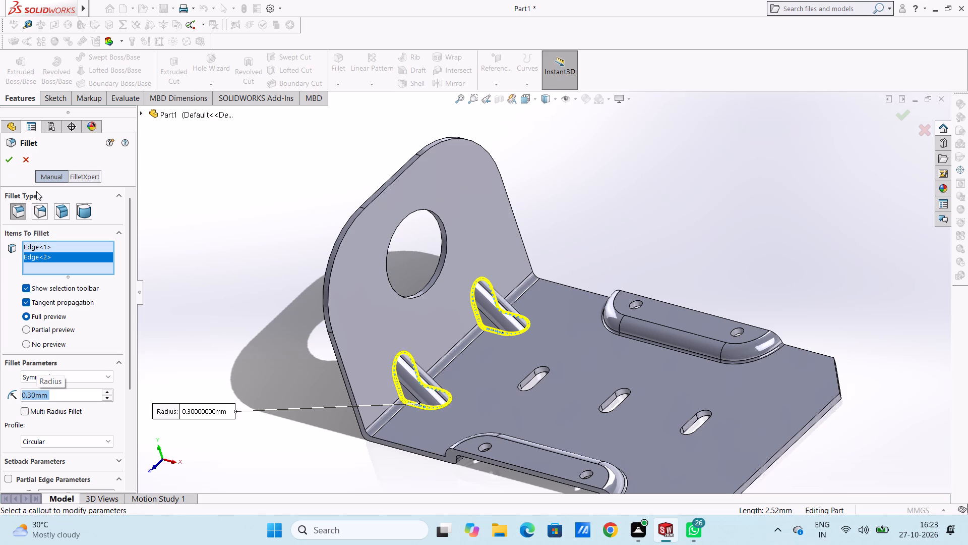
type("0.2")
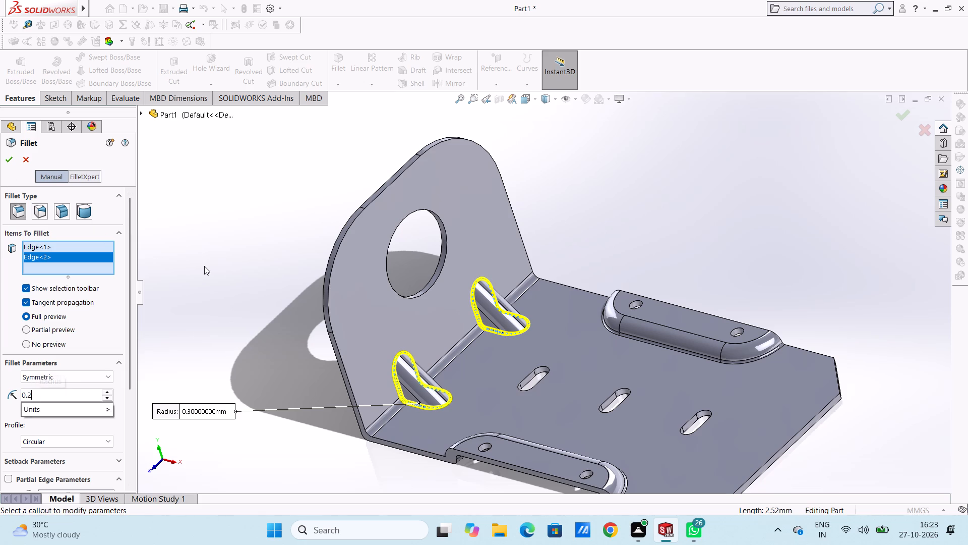
key("Return")
left_click(7, 160)
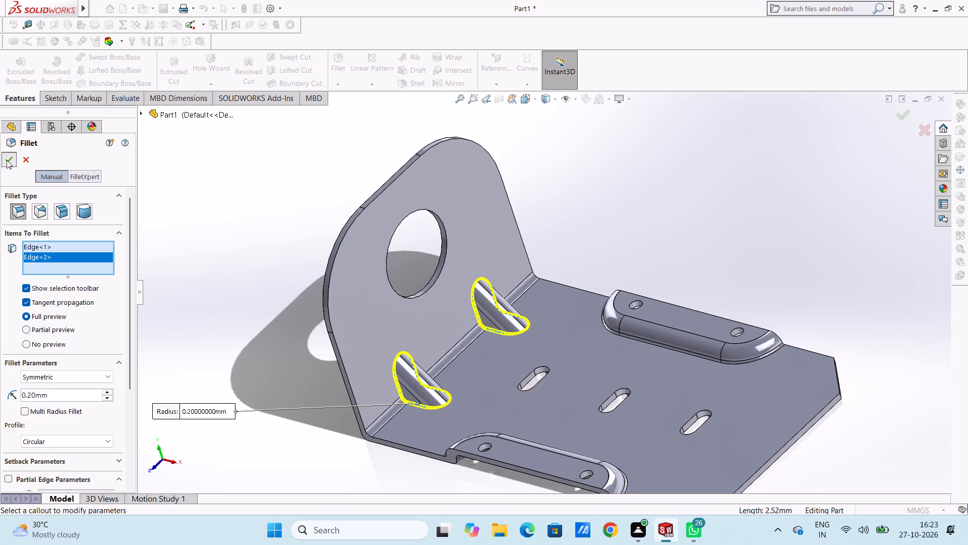
left_click(222, 240)
Examine the finished bracket from all sides, checking the gusset fillets, bend, raised pads, slots, underside and side profile.
scroll(224, 271, "up", 2)
middle_click_drag(300, 276, 280, 284)
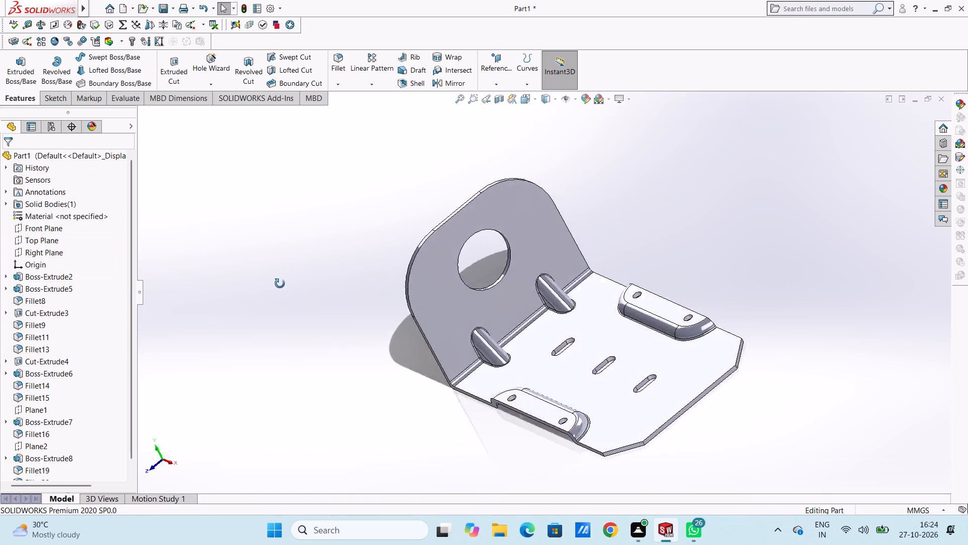
middle_click_drag(280, 284, 281, 306)
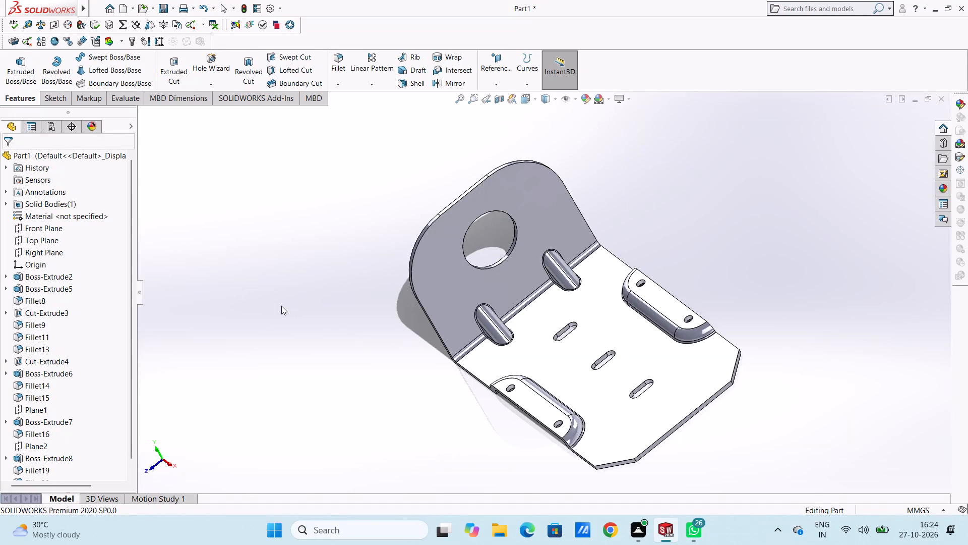
middle_click_drag(281, 306, 284, 306)
middle_click_drag(284, 306, 410, 409)
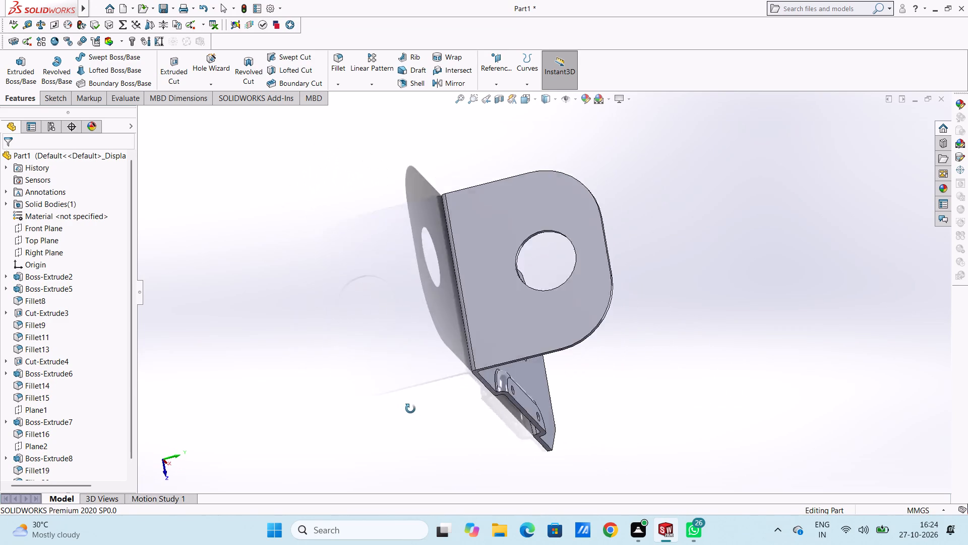
middle_click_drag(410, 409, 466, 425)
middle_click_drag(467, 424, 471, 380)
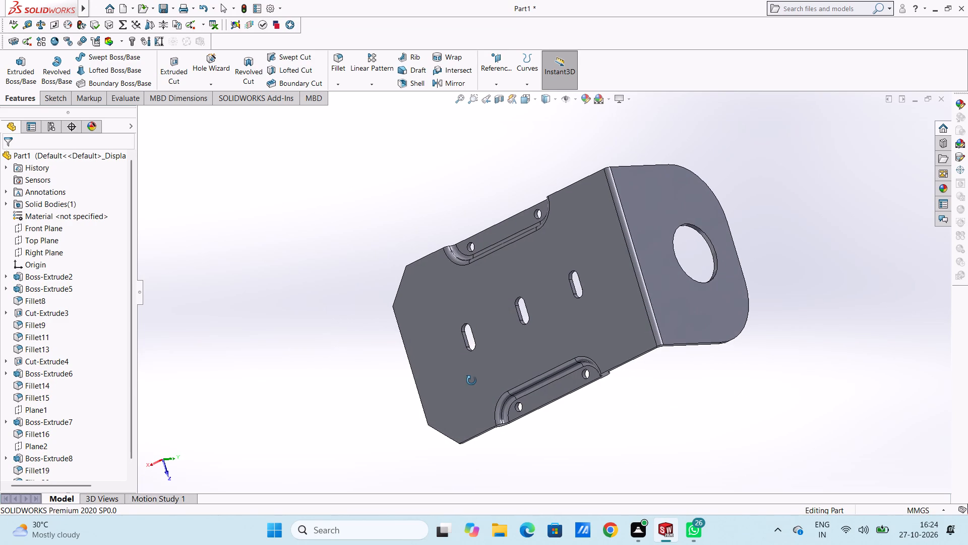
middle_click_drag(471, 380, 472, 380)
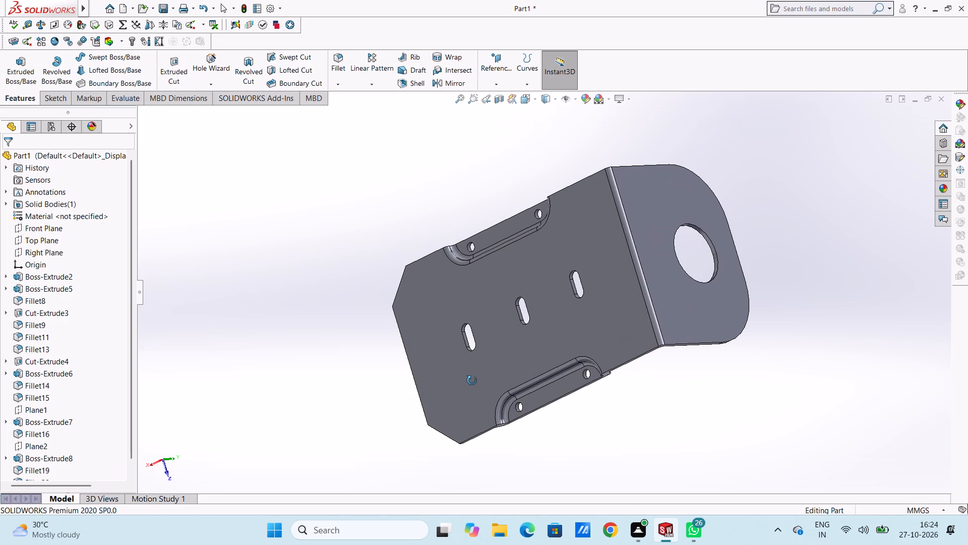
middle_click_drag(472, 380, 342, 350)
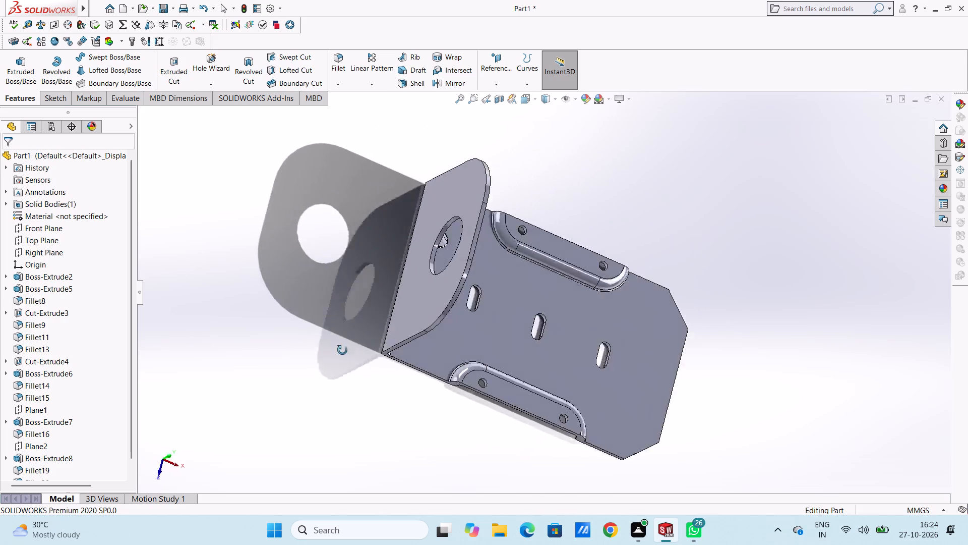
middle_click_drag(342, 350, 317, 292)
middle_click_drag(317, 292, 348, 350)
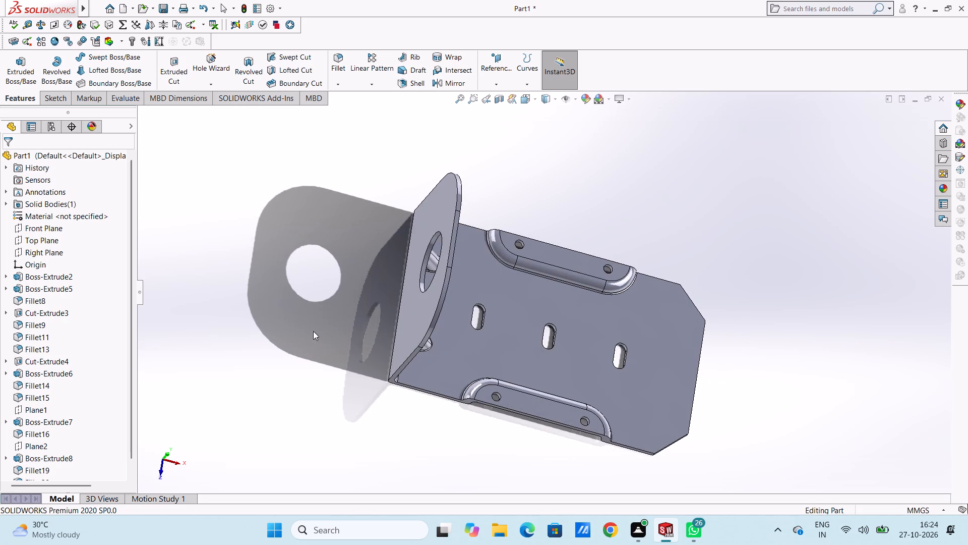
middle_click_drag(305, 365, 295, 301)
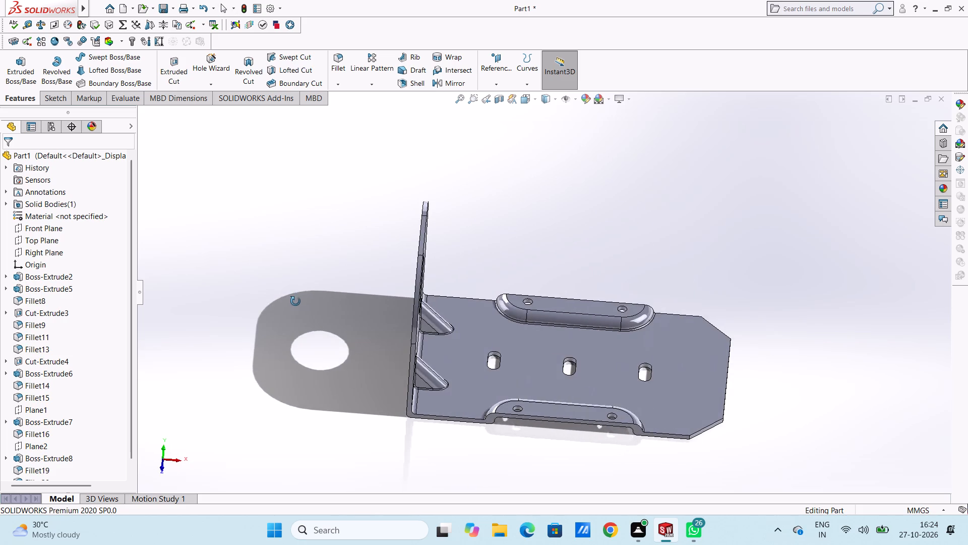
middle_click_drag(295, 301, 295, 270)
middle_click_drag(344, 376, 340, 323)
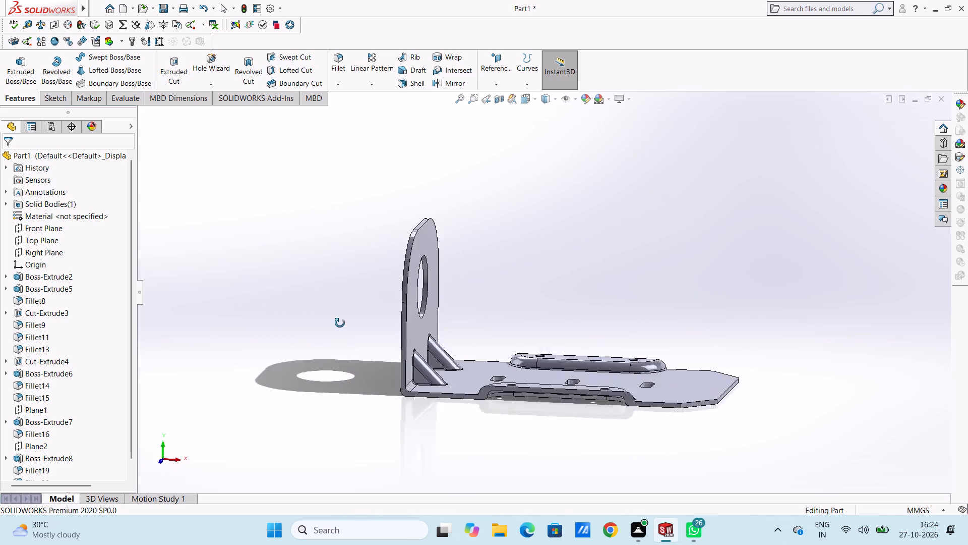
middle_click_drag(340, 323, 342, 386)
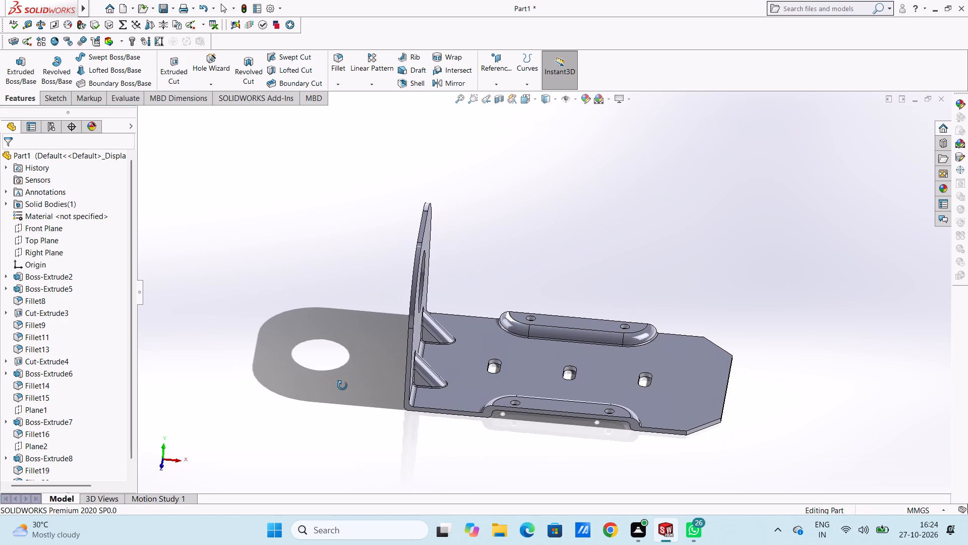
middle_click_drag(342, 386, 347, 388)
middle_click(347, 388)
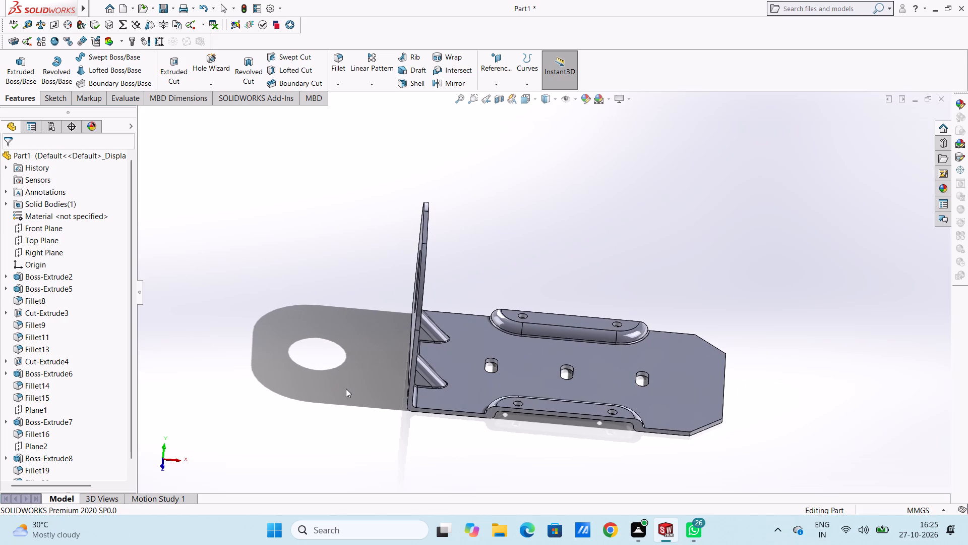
middle_click_drag(315, 374, 331, 331)
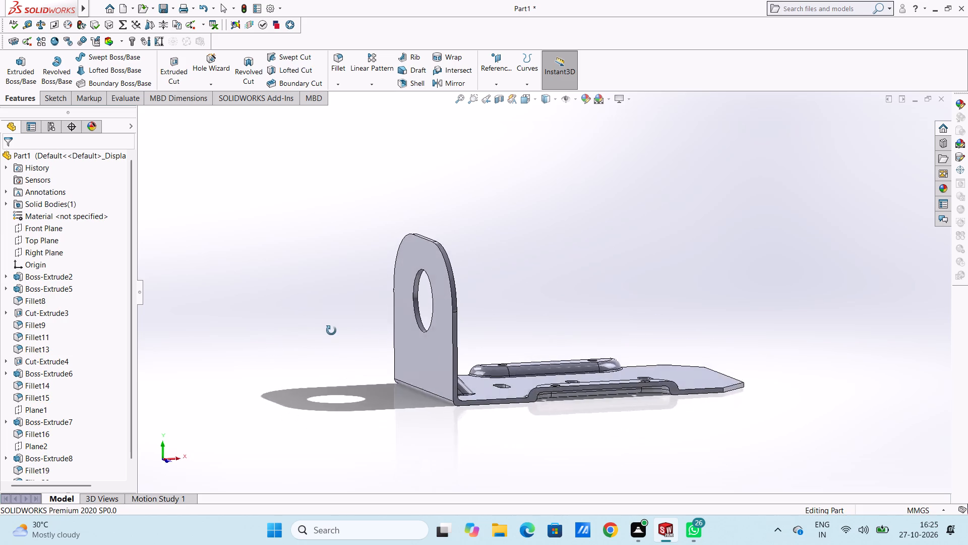
middle_click_drag(331, 331, 325, 318)
middle_click_drag(324, 318, 306, 339)
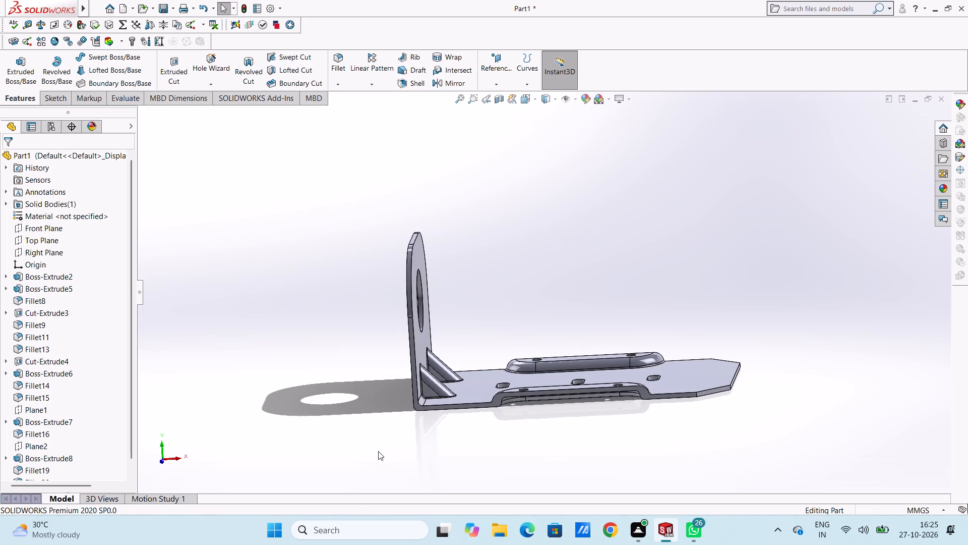
middle_click_drag(380, 442, 389, 426)
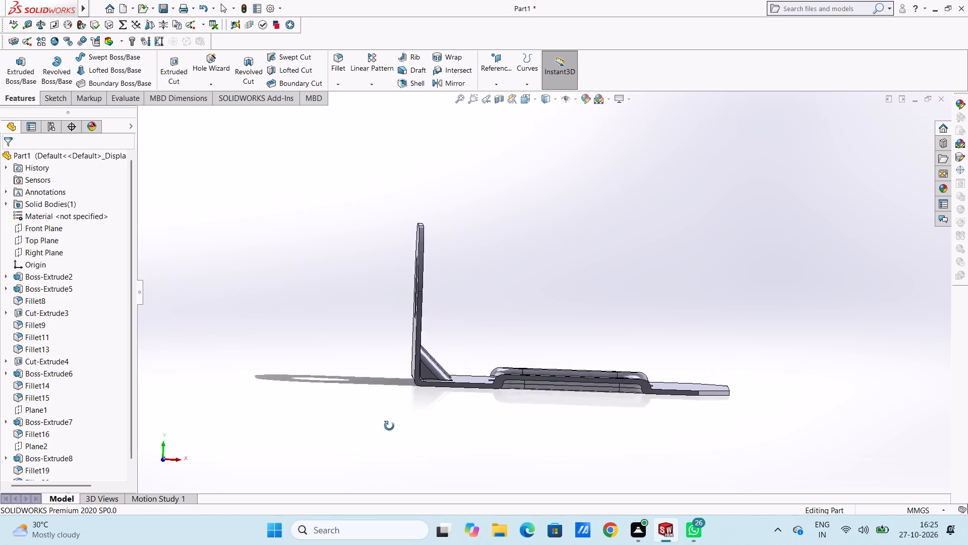
middle_click_drag(389, 426, 385, 447)
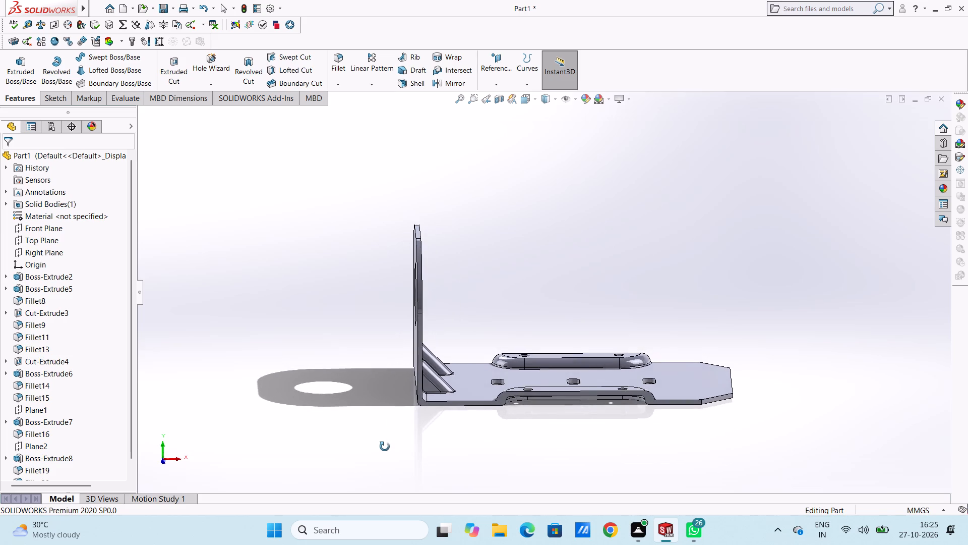
middle_click_drag(385, 447, 388, 428)
middle_click(389, 431)
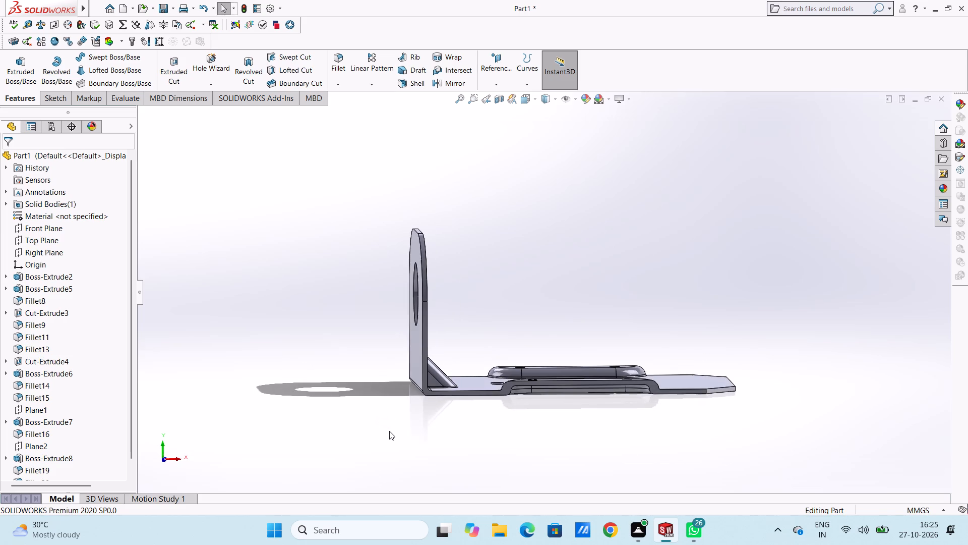
middle_click(389, 431)
middle_click_drag(389, 432, 379, 439)
scroll(389, 432, "up", 1)
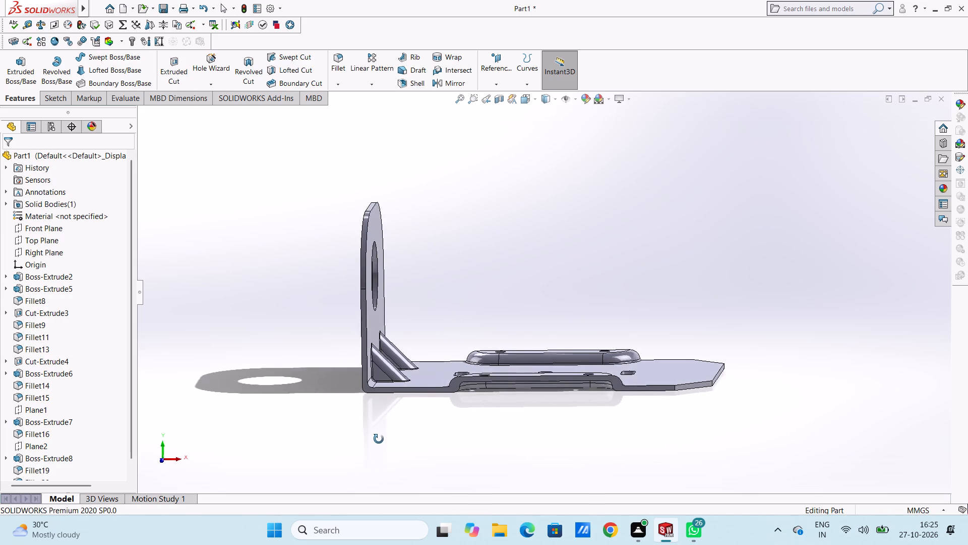
middle_click_drag(379, 439, 385, 422)
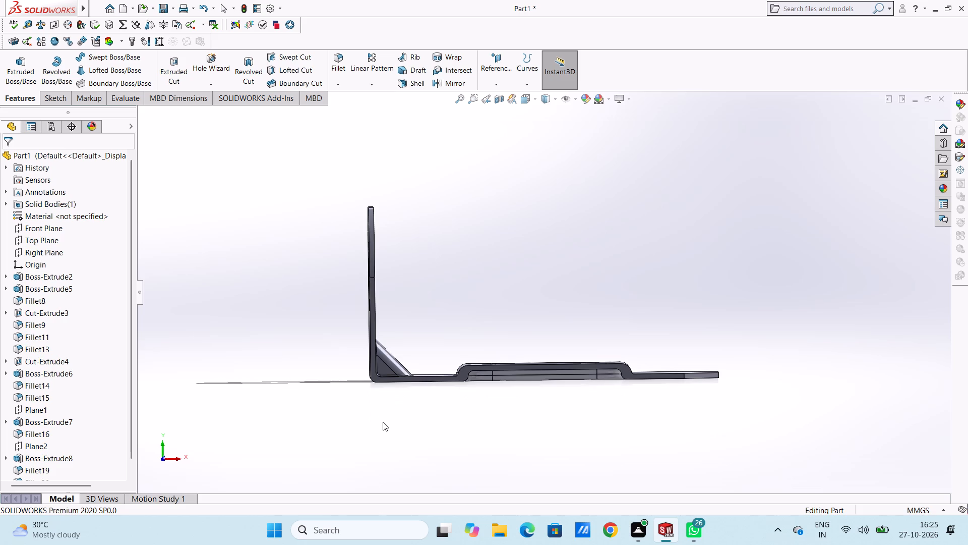
middle_click_drag(385, 424, 408, 445)
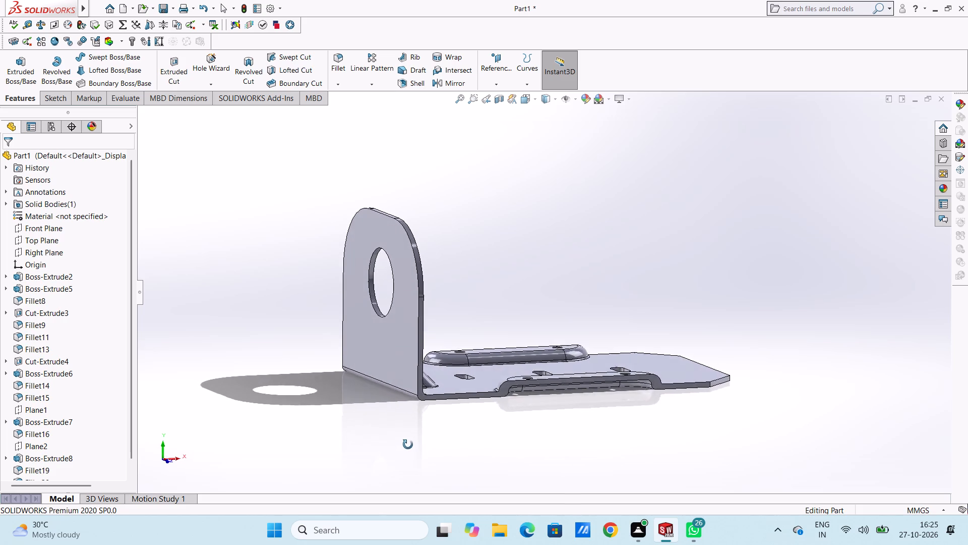
Examine the bracket's gussets, raised pads and slots from several angles.
middle_click_drag(408, 445, 361, 493)
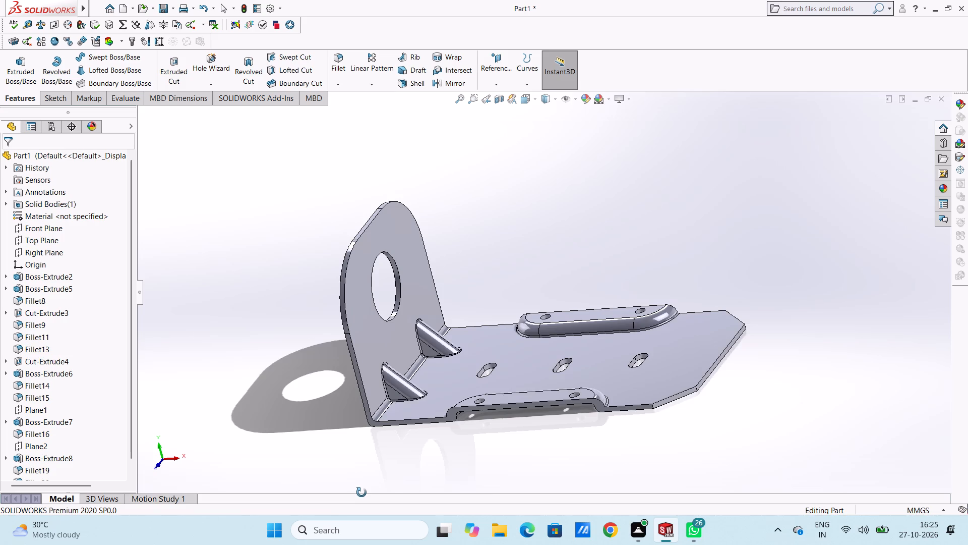
middle_click_drag(361, 493, 405, 518)
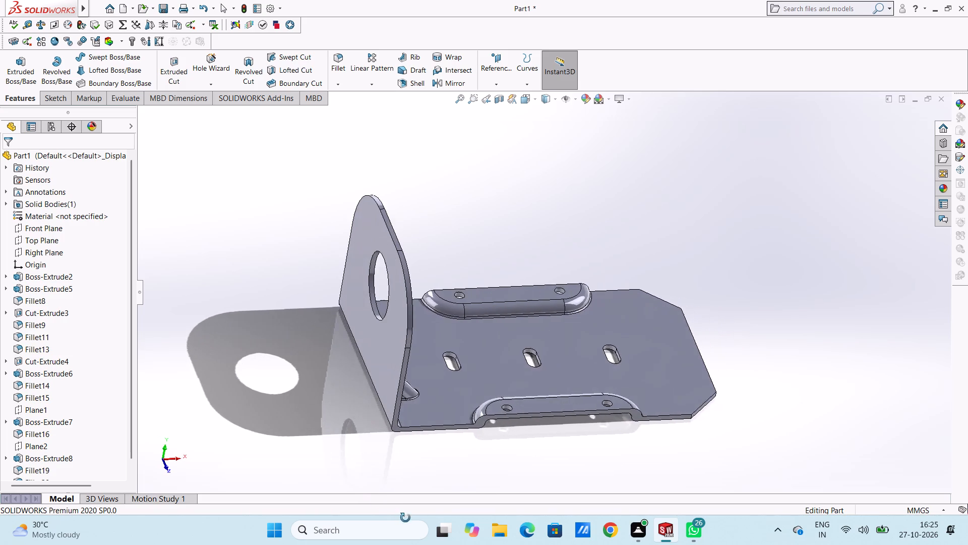
middle_click_drag(405, 518, 383, 506)
middle_click(378, 502)
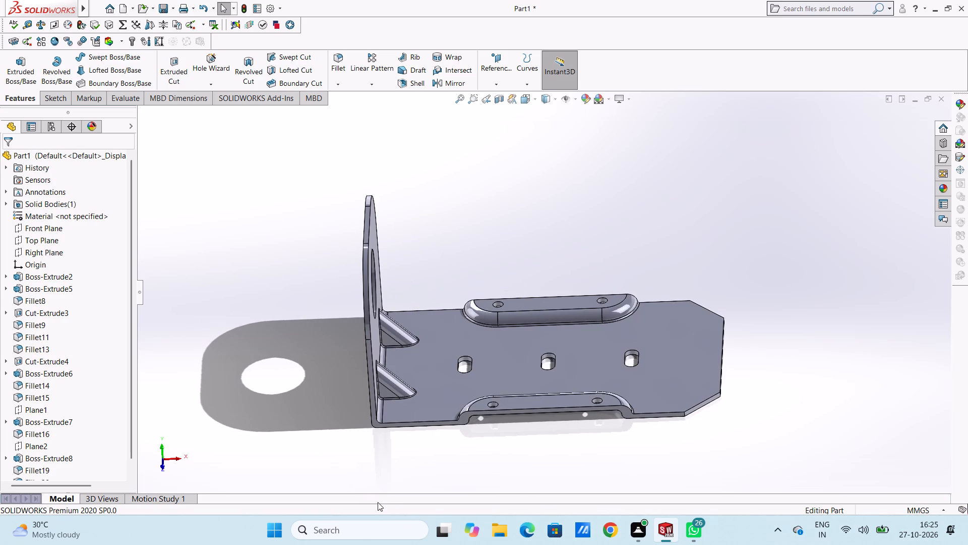
scroll(372, 417, "up", 2)
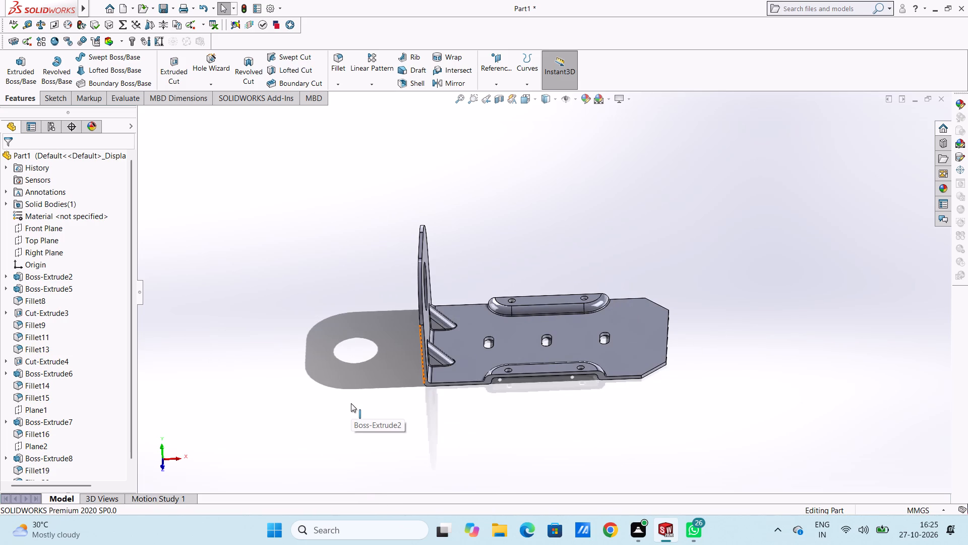
Create a reference plane offset 7 mm from the Front Plane, through the middle of one gusset.
key("ctrl+5")
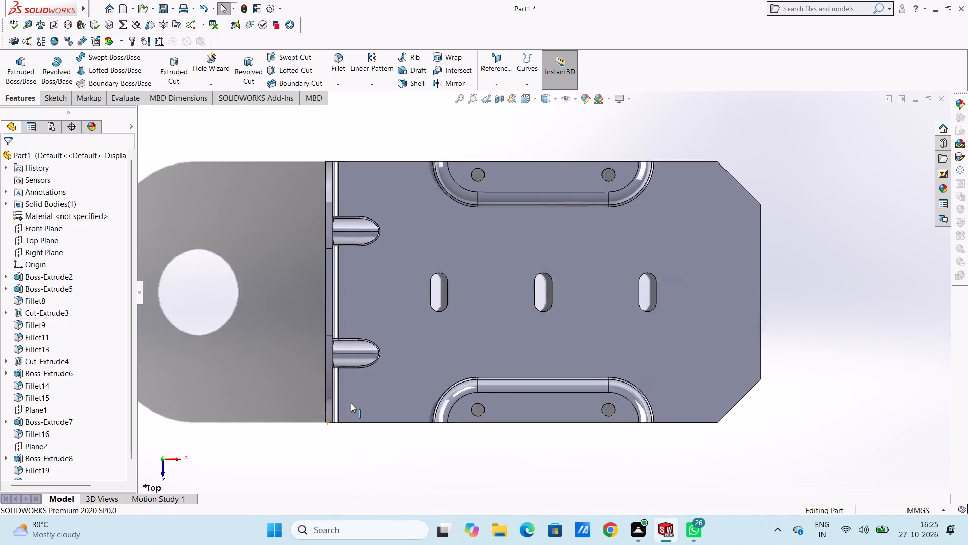
scroll(351, 403, "up", 6)
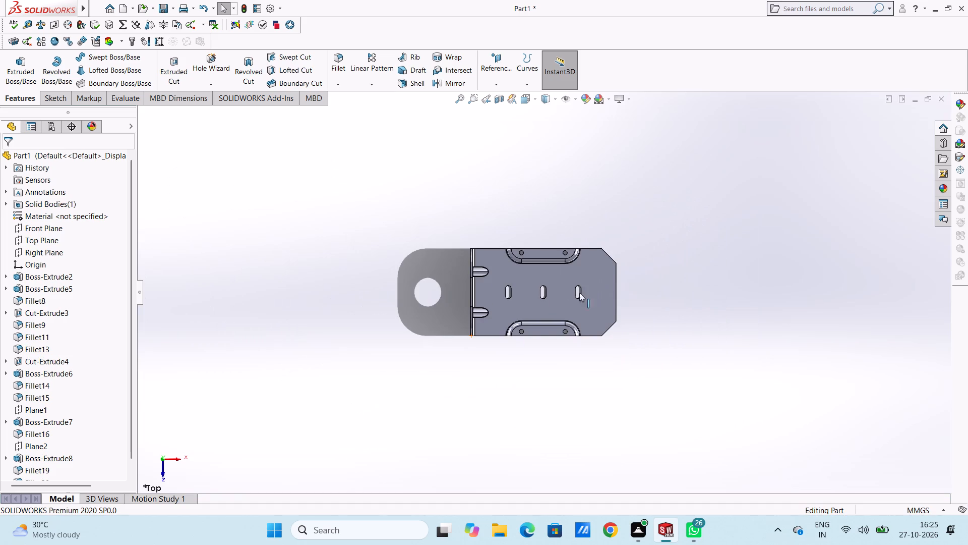
scroll(637, 263, "down", 1)
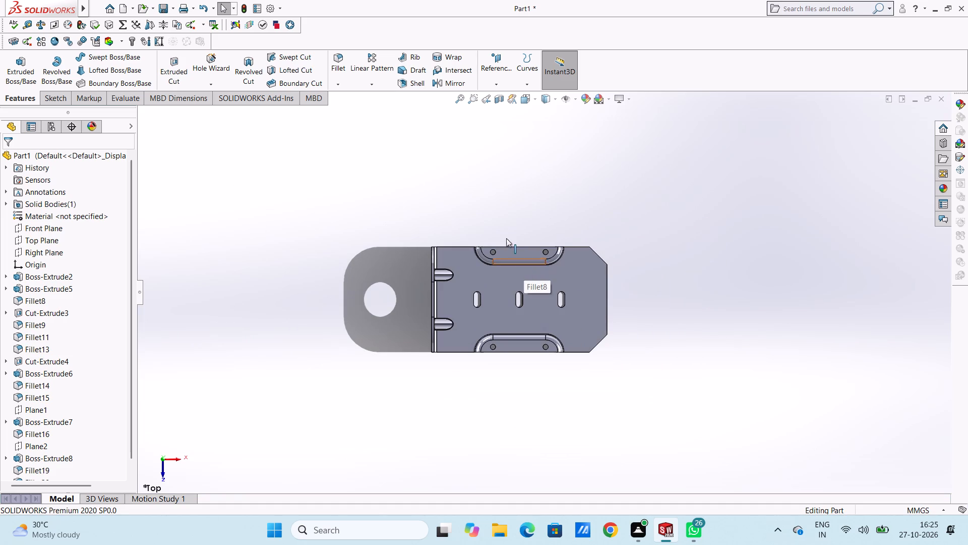
left_click(492, 62)
left_click(500, 97)
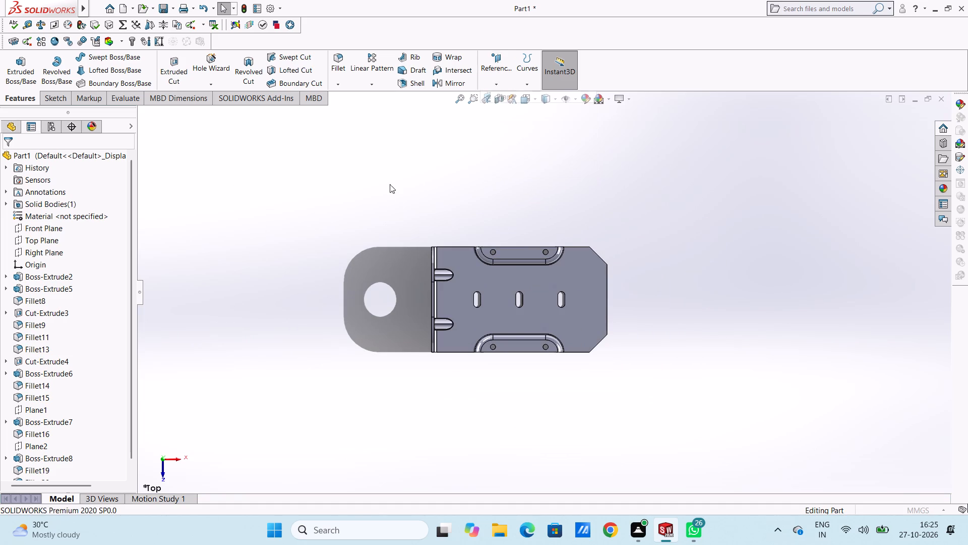
left_click(183, 116)
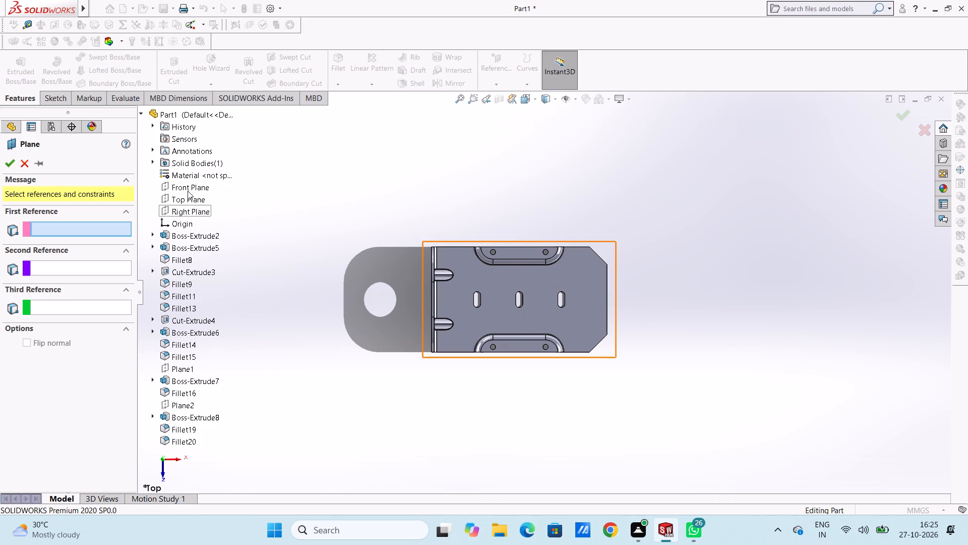
left_click(188, 190)
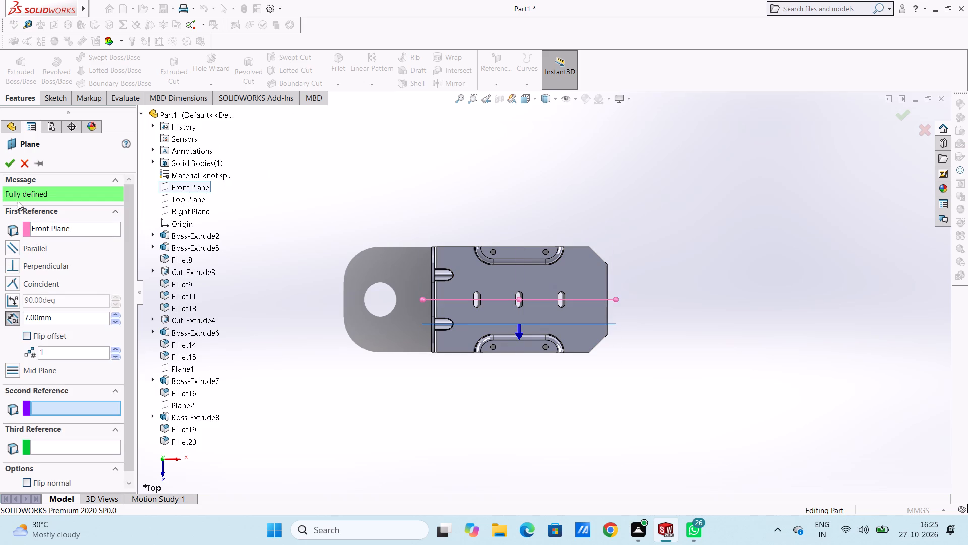
left_click(10, 166)
left_click(294, 248)
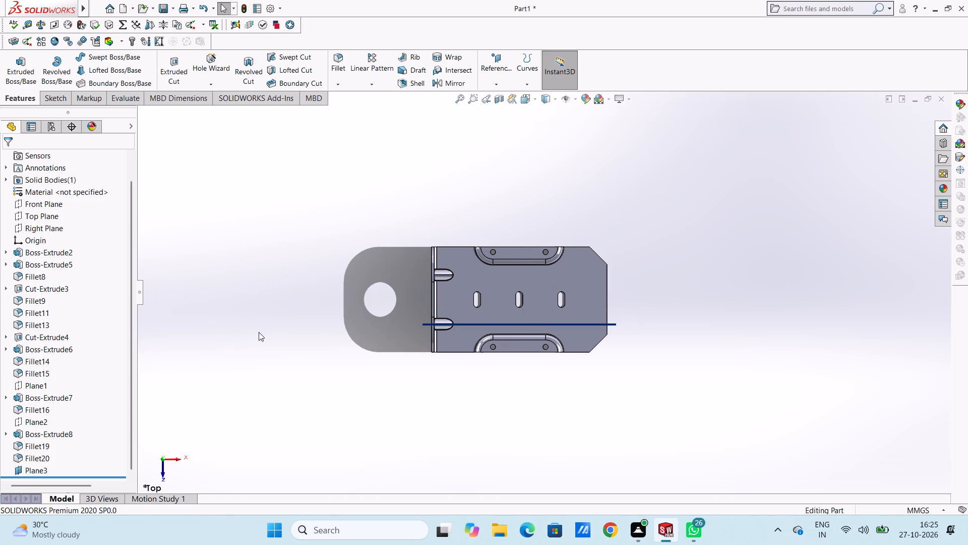
Start a sketch on the new plane and draw a diagonal line about 7.6 mm long along the gusset's inner sloping edge, past both outer faces.
key("ctrl+1")
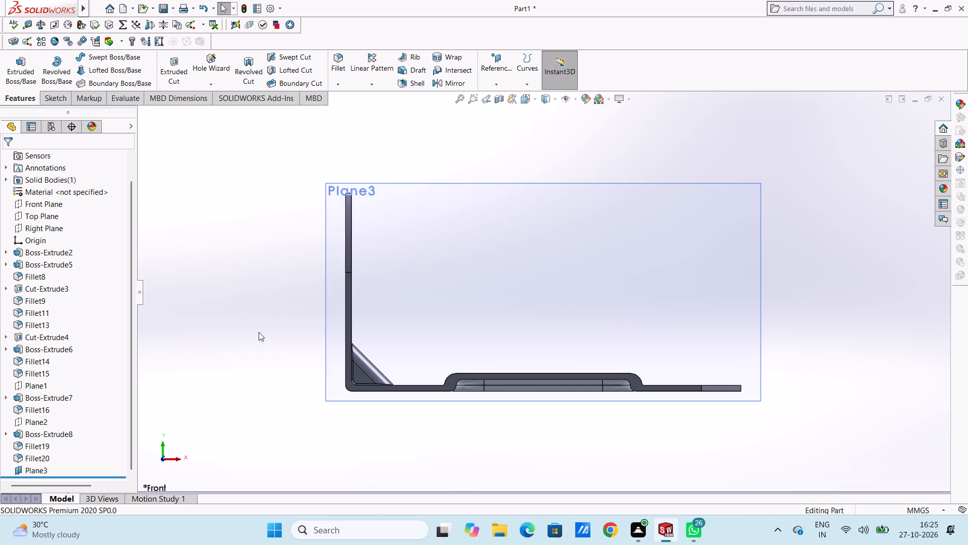
scroll(413, 282, "up", 2)
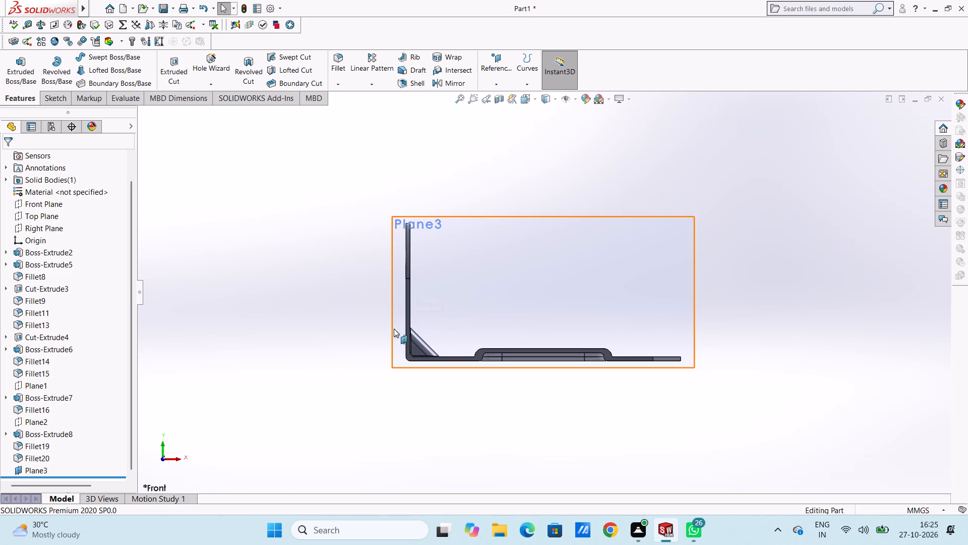
left_click(512, 281)
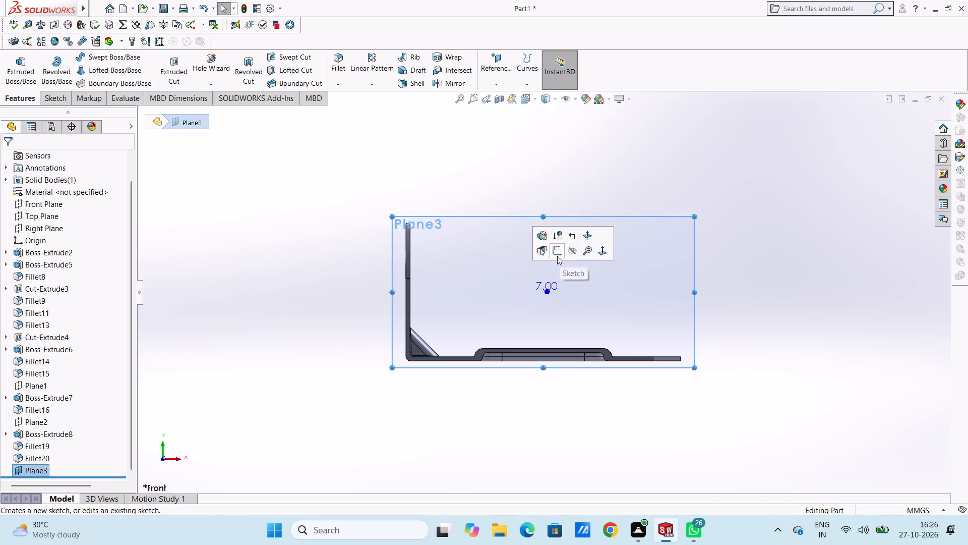
left_click(557, 256)
left_click(267, 297)
scroll(437, 403, "down", 4)
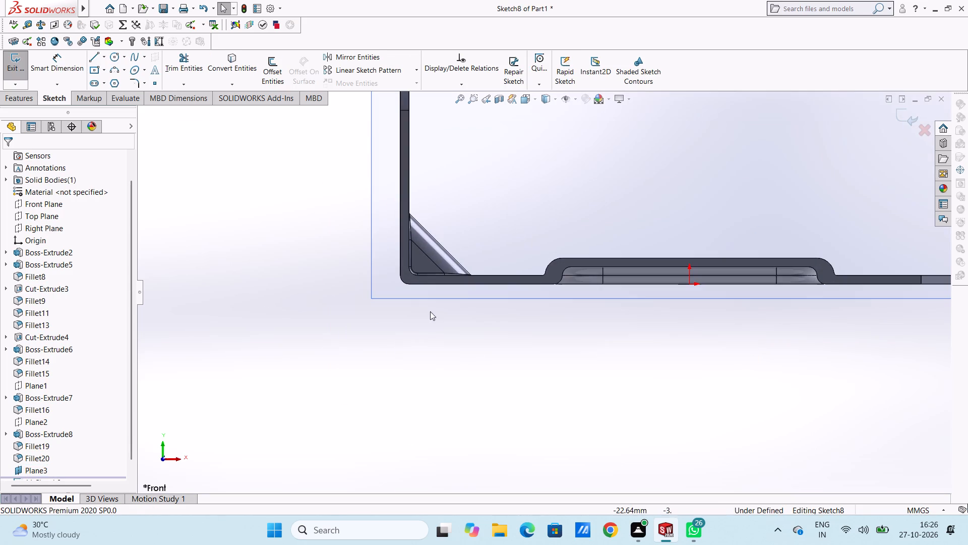
scroll(462, 177, "down", 2)
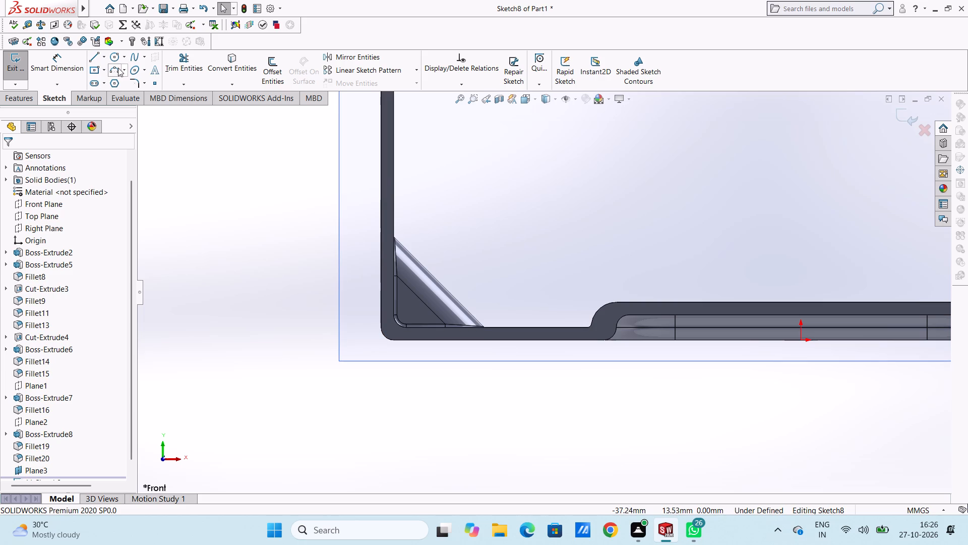
left_click(95, 57)
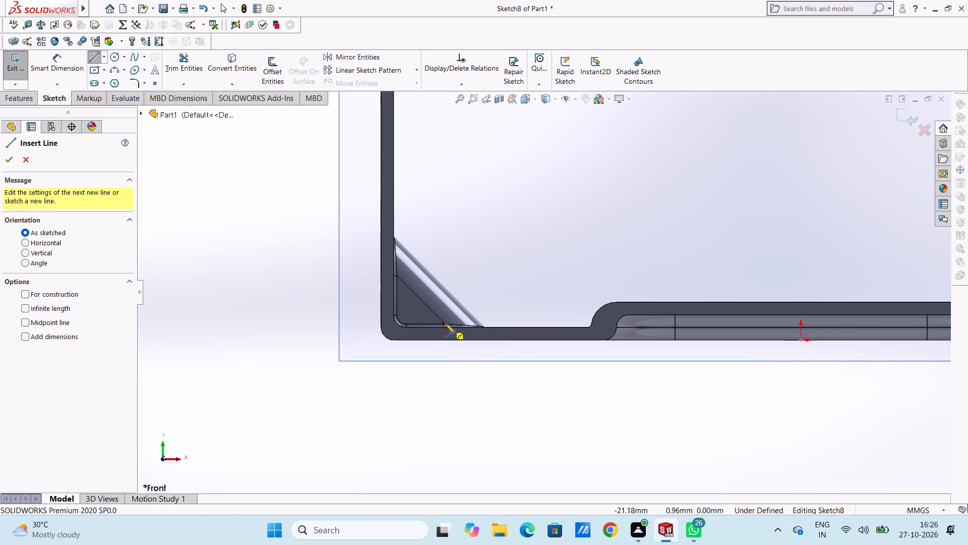
scroll(446, 322, "down", 3)
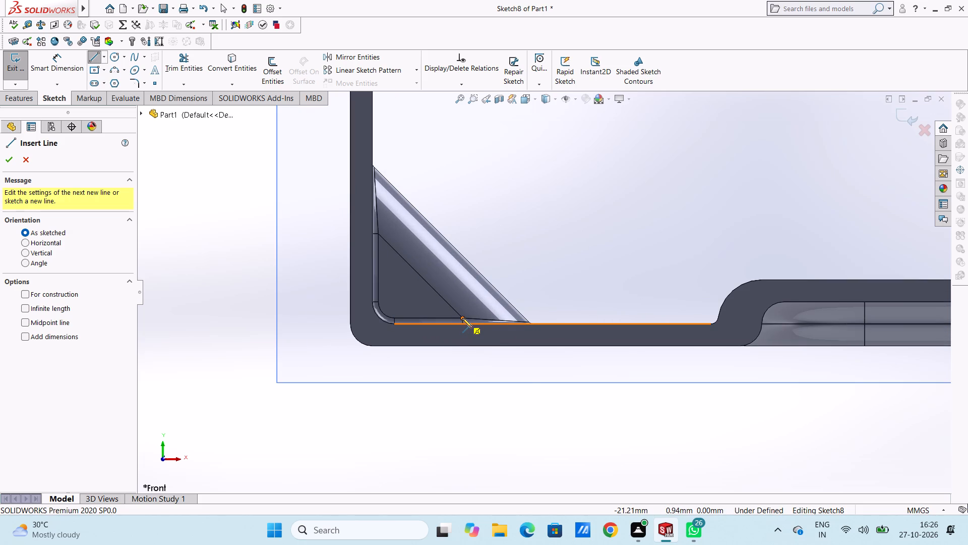
left_click(462, 318)
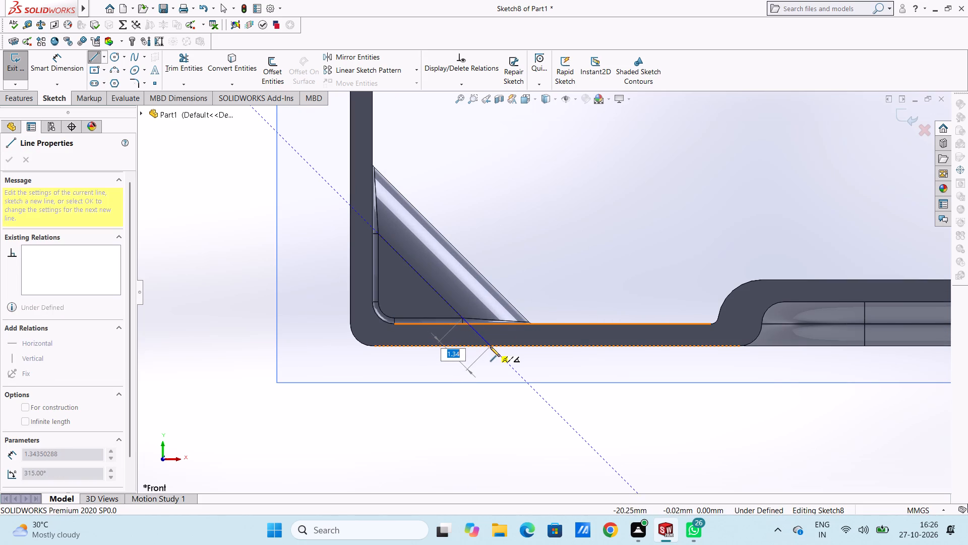
left_click(500, 354)
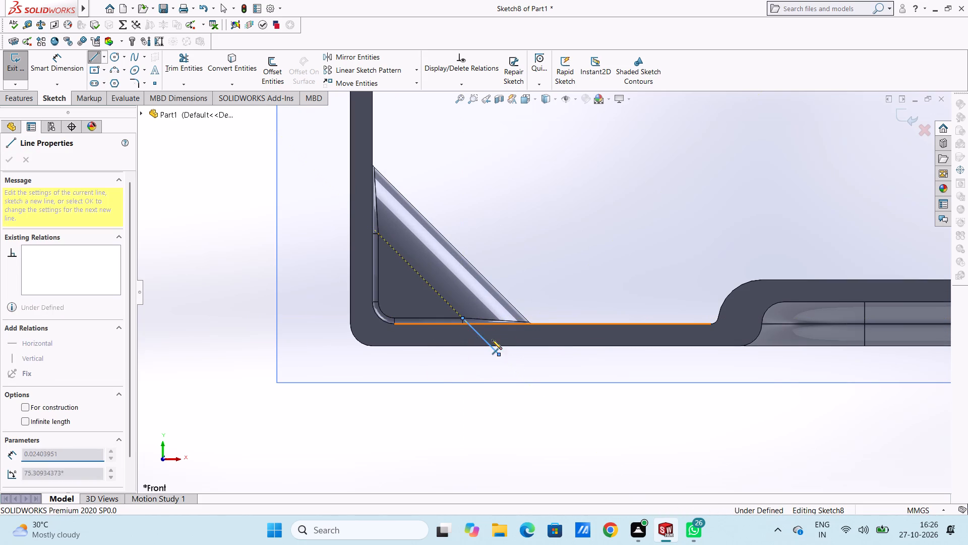
left_click(341, 195)
right_click(249, 187)
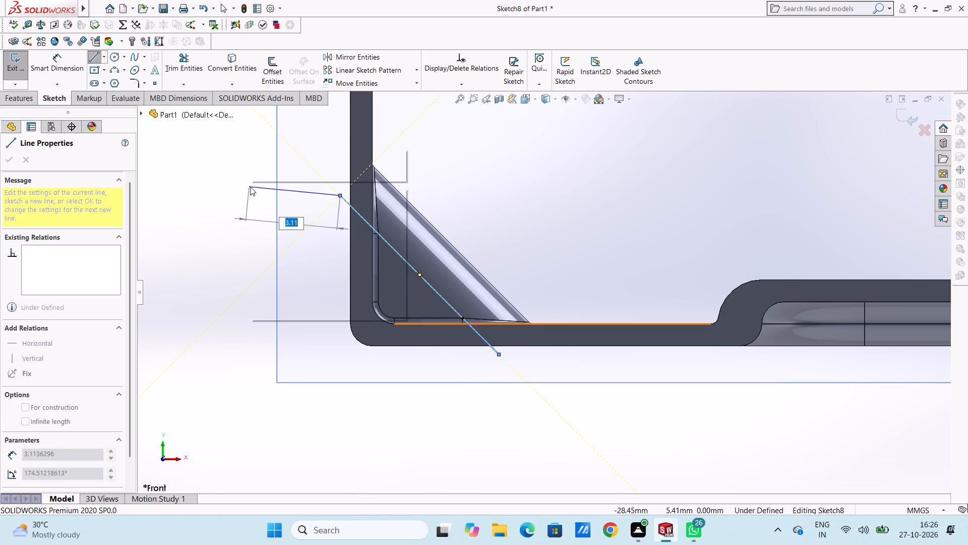
left_click(263, 197)
left_click(232, 191)
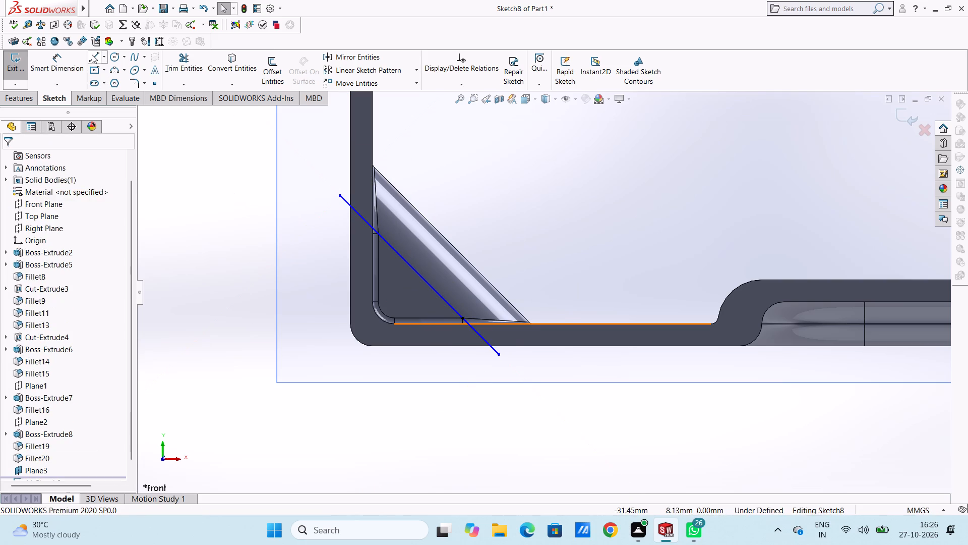
Draw a three-point arc of 0.75 mm radius tracing the bracket's outer bend.
left_click(115, 74)
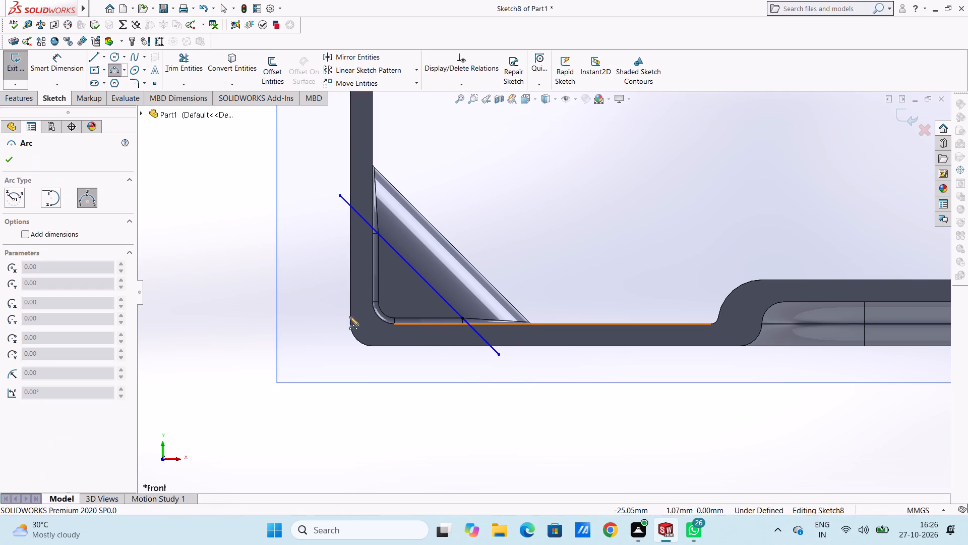
left_click(350, 325)
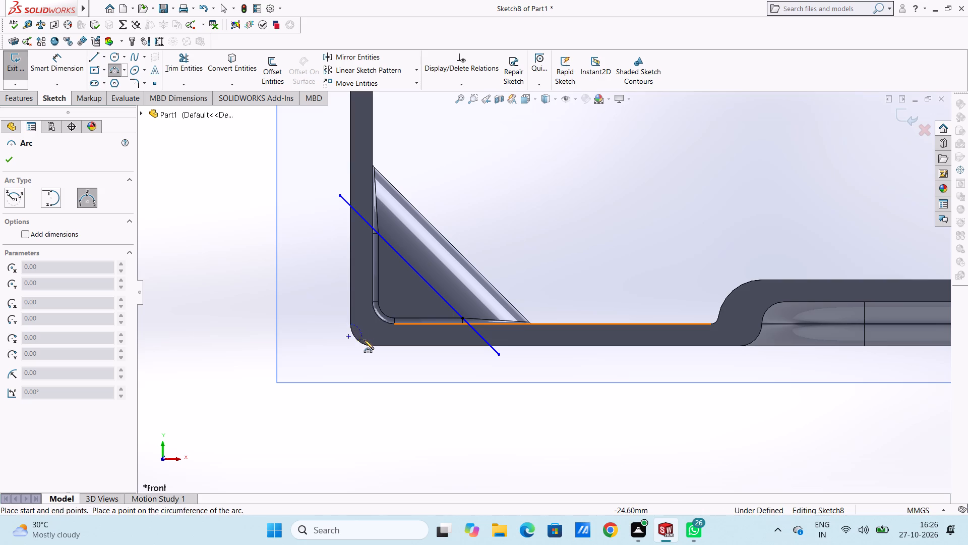
left_click(373, 346)
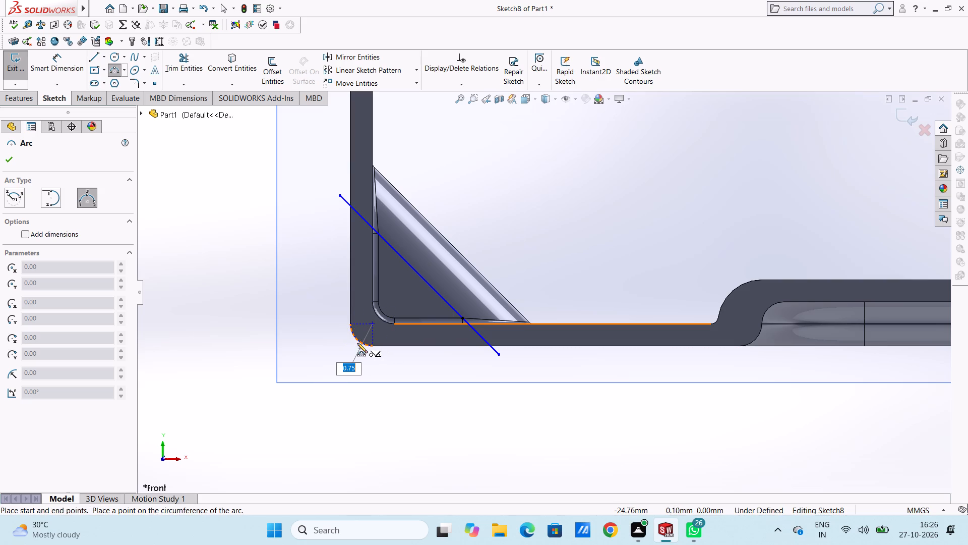
left_click(357, 343)
right_click(227, 251)
left_click(250, 262)
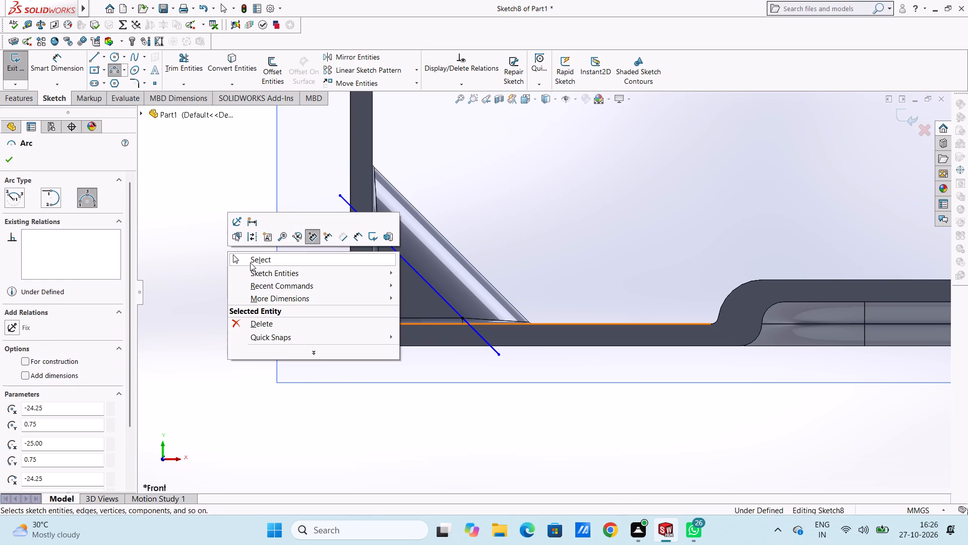
left_click(223, 264)
Draw a vertical line about 4.4 mm and a horizontal line about 4.5 mm long from the arc's ends along the outer faces.
left_click(94, 53)
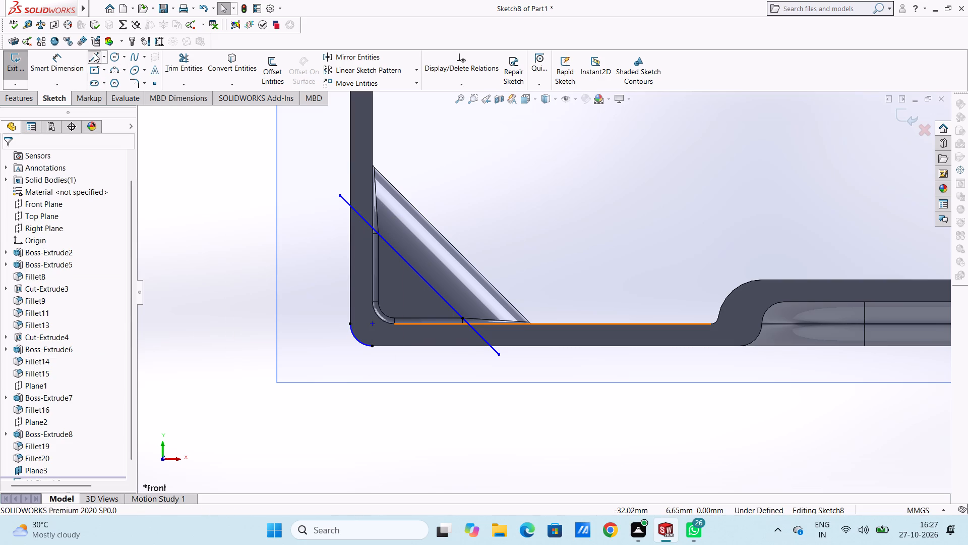
left_click(349, 196)
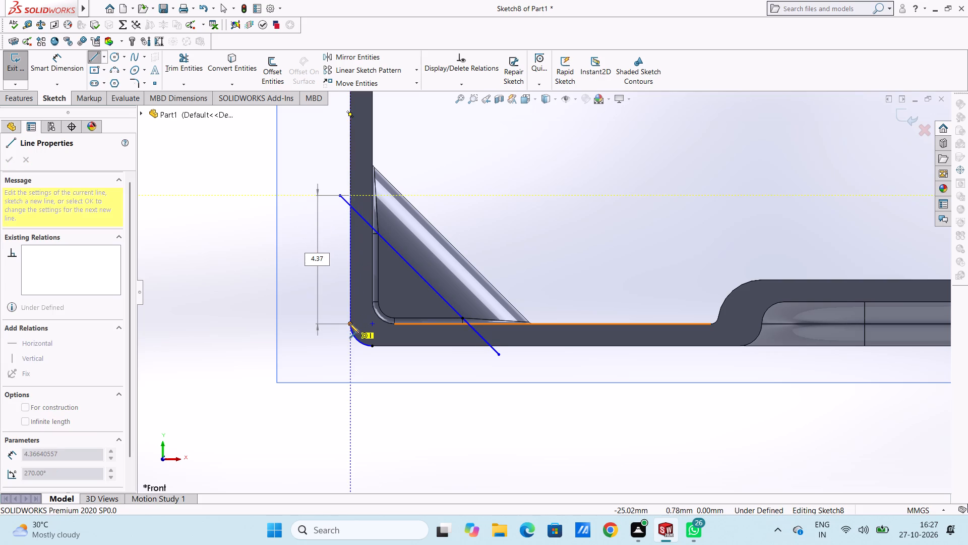
left_click(349, 323)
left_click(372, 345)
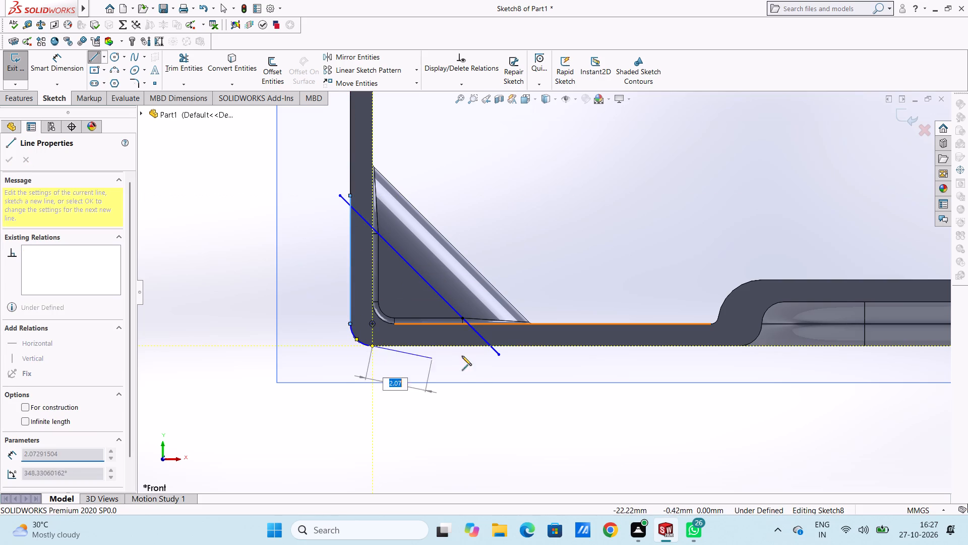
left_click(504, 348)
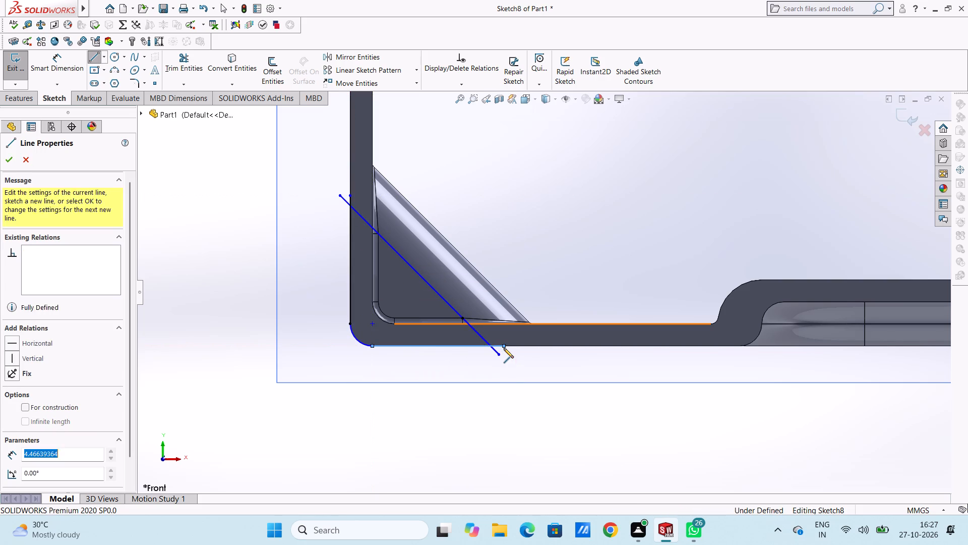
right_click(239, 203)
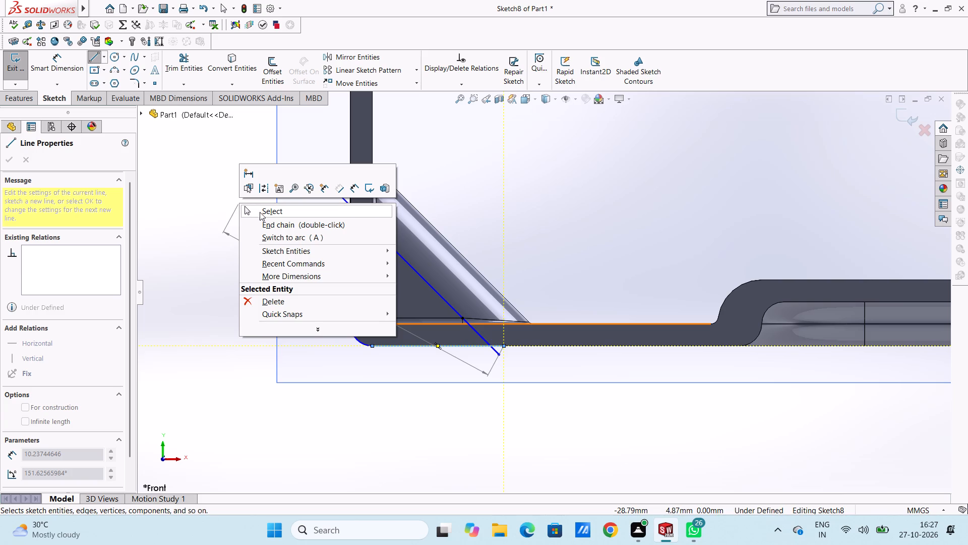
left_click(261, 209)
left_click(215, 208)
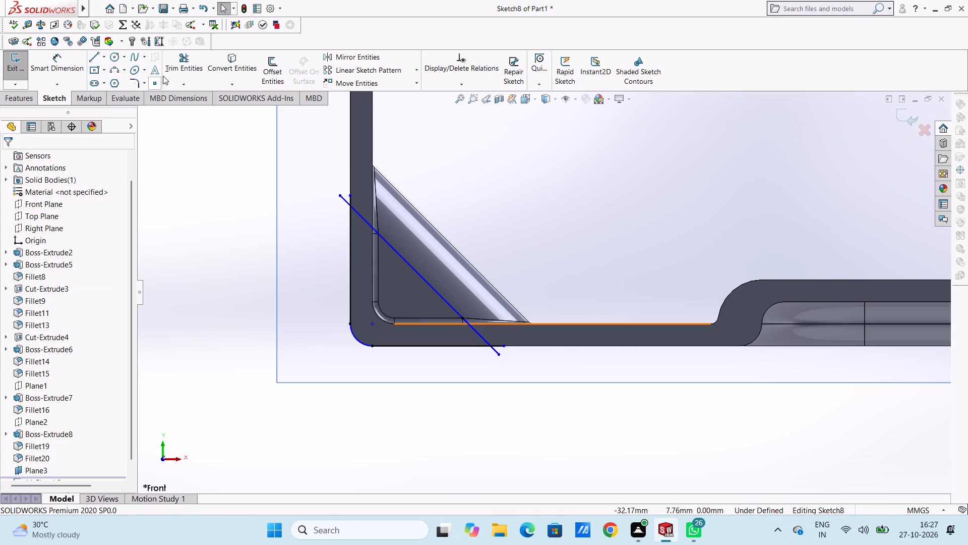
Trim the overhanging ends of the diagonal, vertical and horizontal lines where they cross at the outer faces.
left_click(179, 58)
left_click(345, 198)
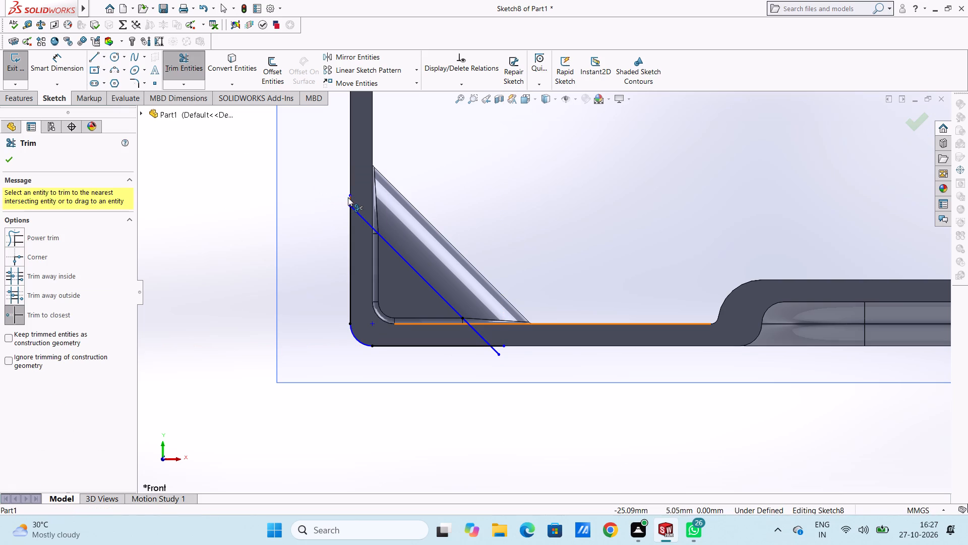
left_click(350, 198)
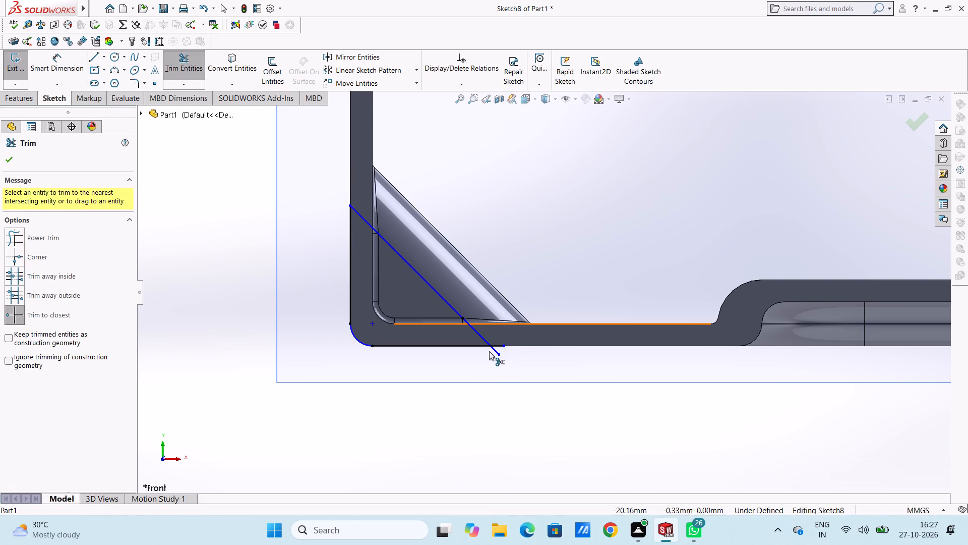
left_click(496, 353)
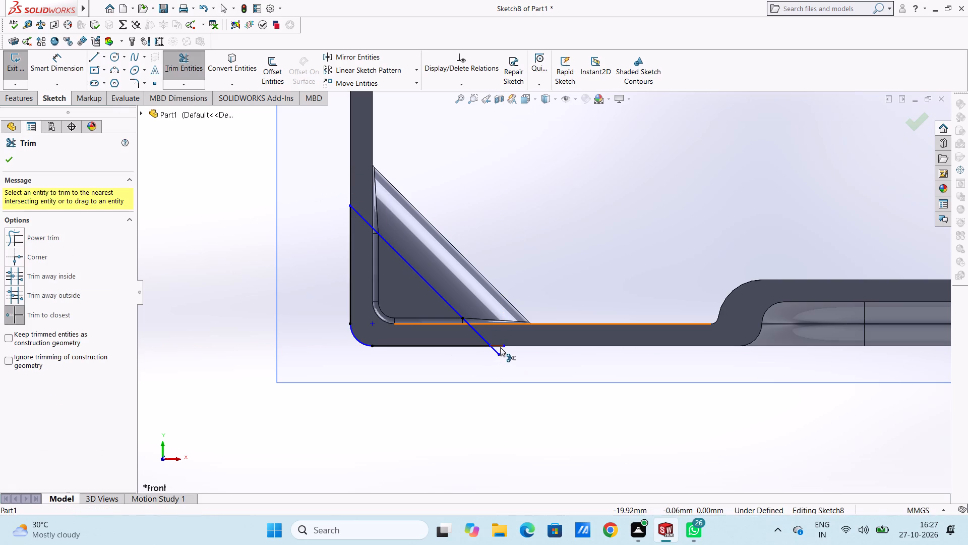
left_click(500, 347)
left_click(496, 355)
left_click(502, 349)
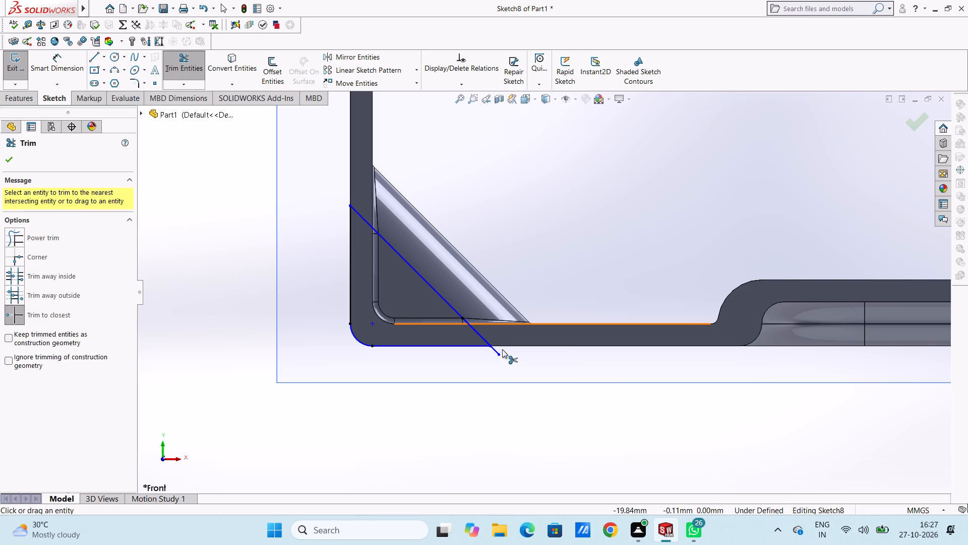
left_click(497, 351)
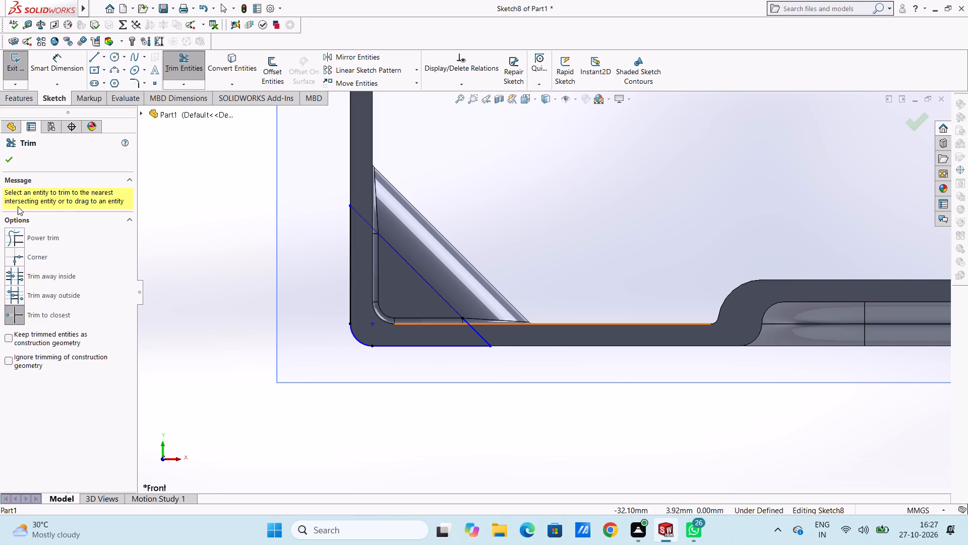
left_click(9, 163)
left_click(209, 207)
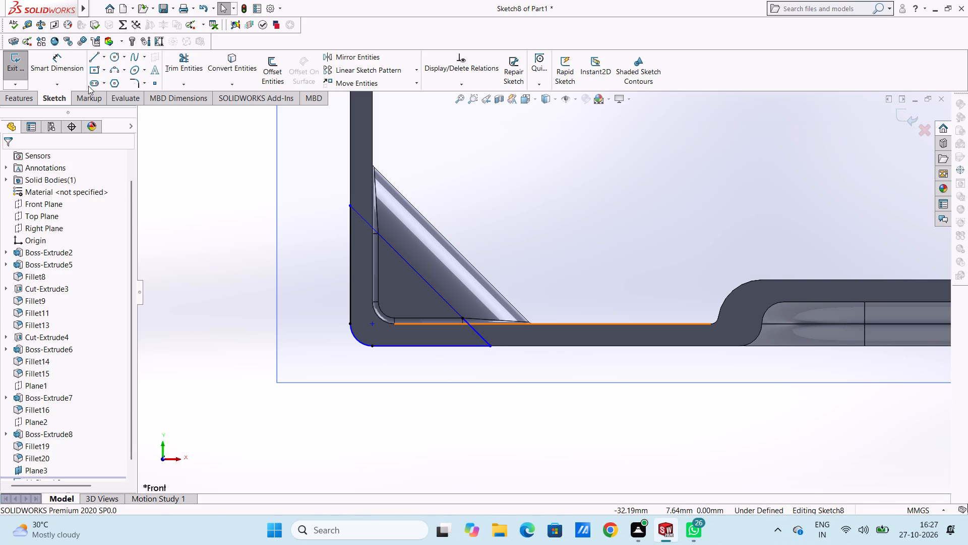
Dimension the vertical line's length, the corner arc's radius and the vertical height of the diagonal's short lower segment.
left_click(64, 58)
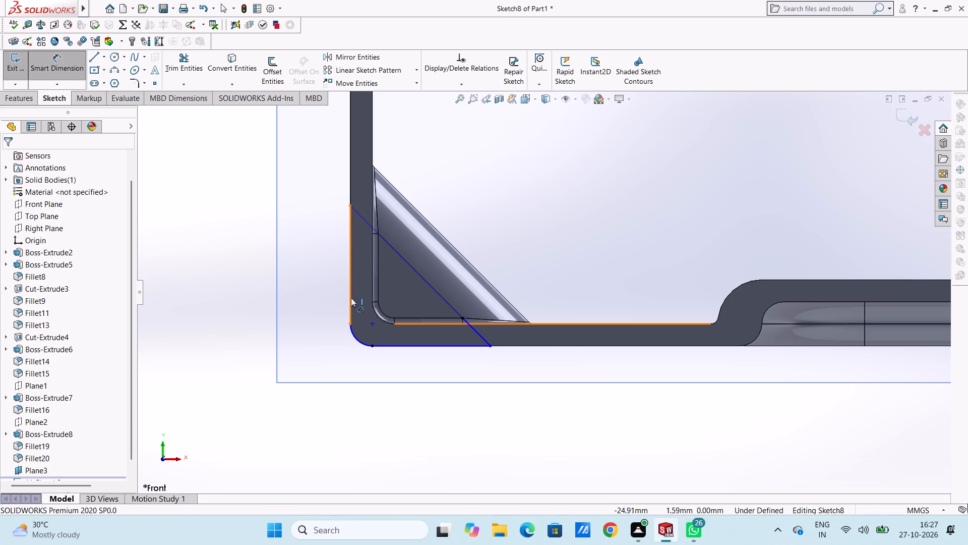
left_click(350, 298)
left_click(229, 280)
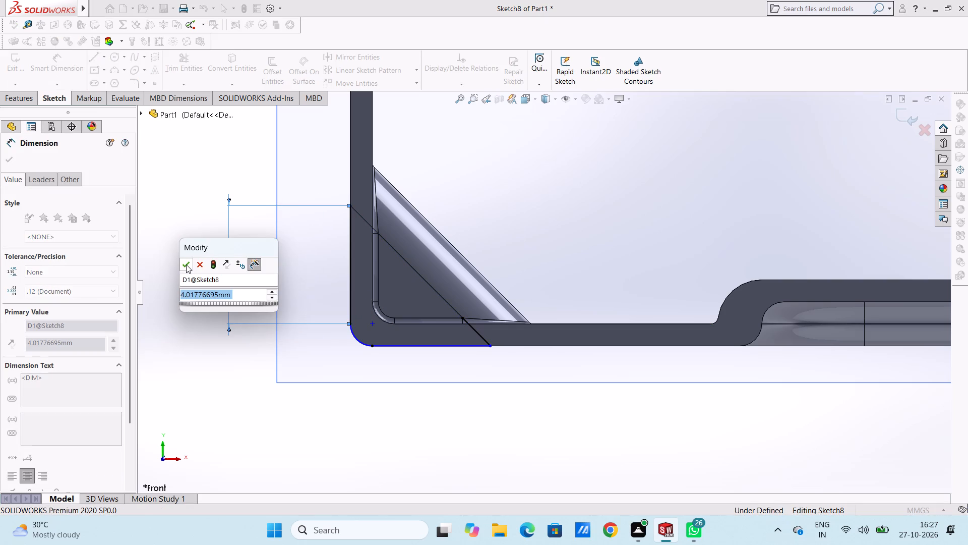
left_click(186, 264)
left_click(185, 243)
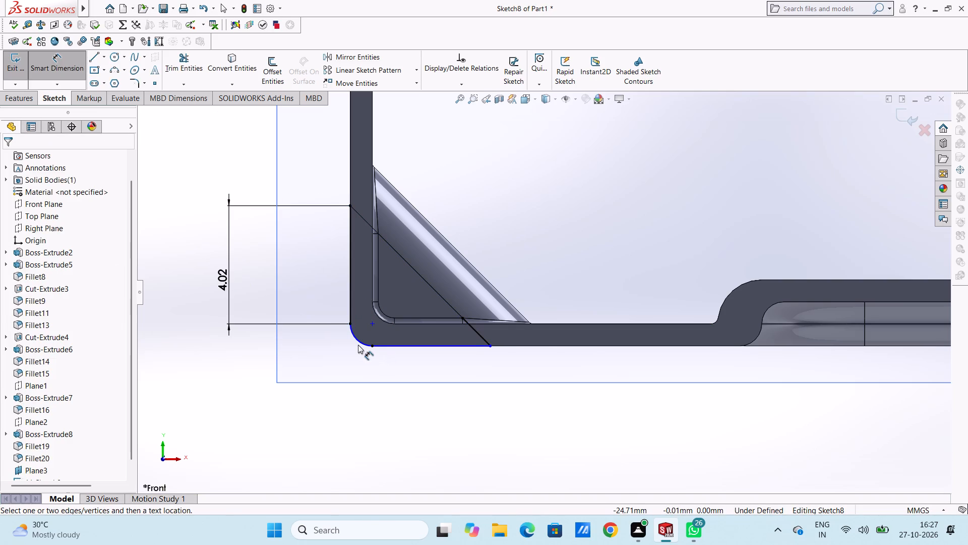
left_click(358, 343)
left_click(253, 417)
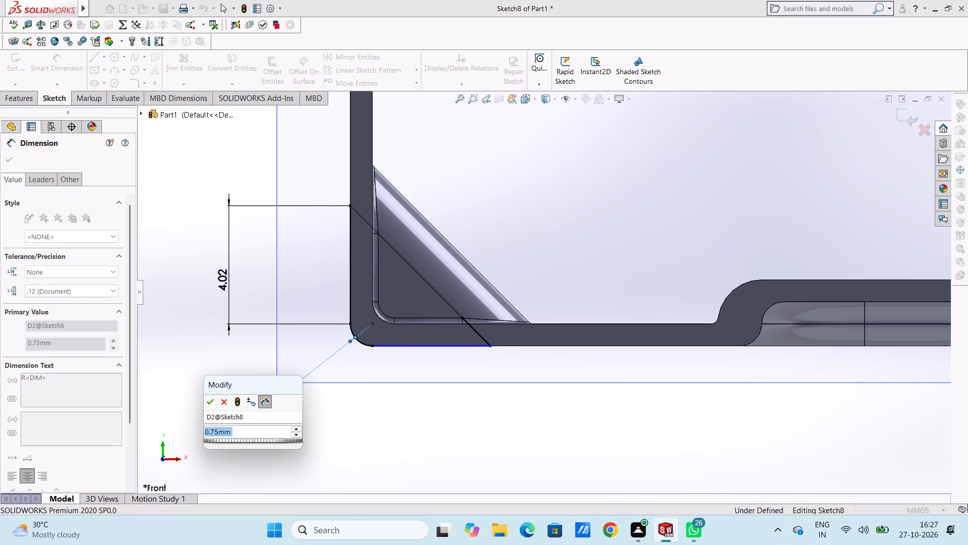
left_click(212, 401)
left_click(214, 384)
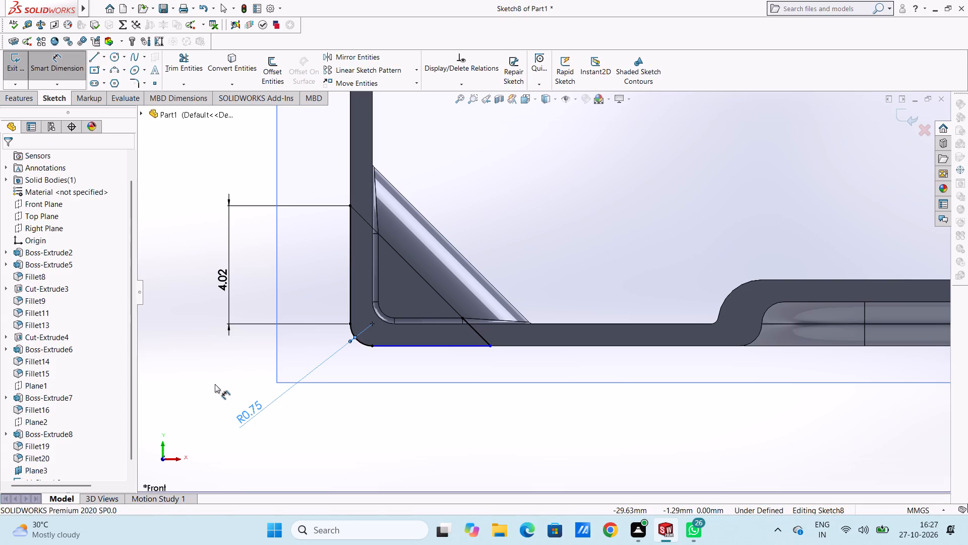
left_click(479, 336)
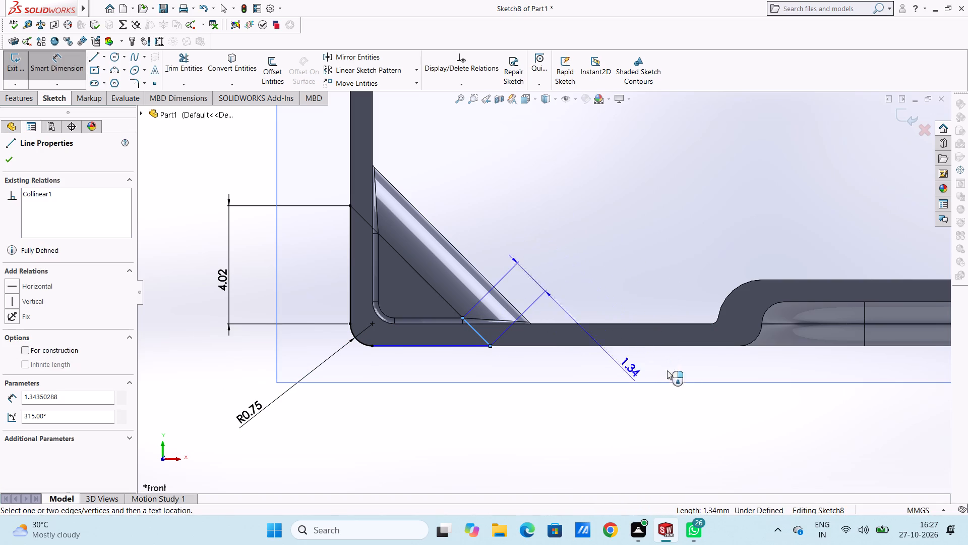
left_click(670, 334)
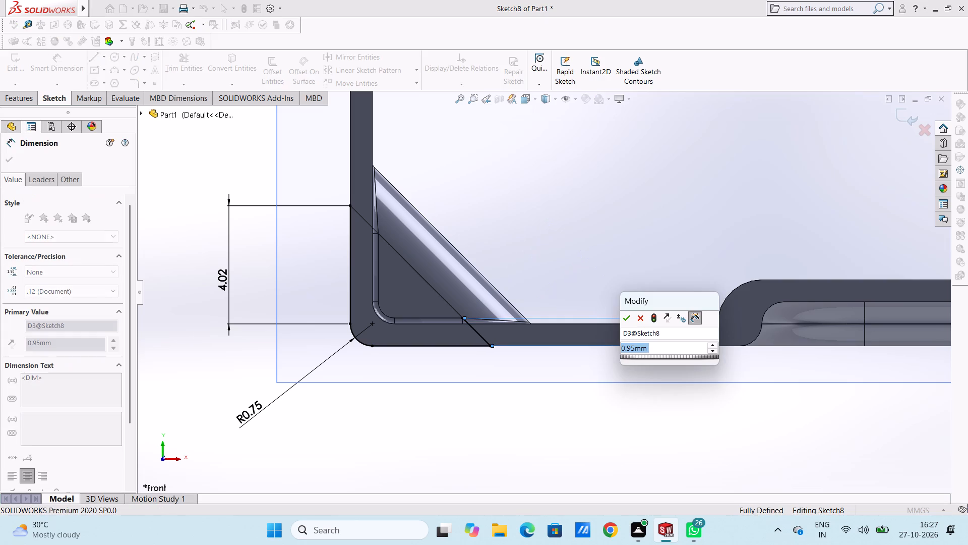
left_click(623, 317)
left_click(608, 285)
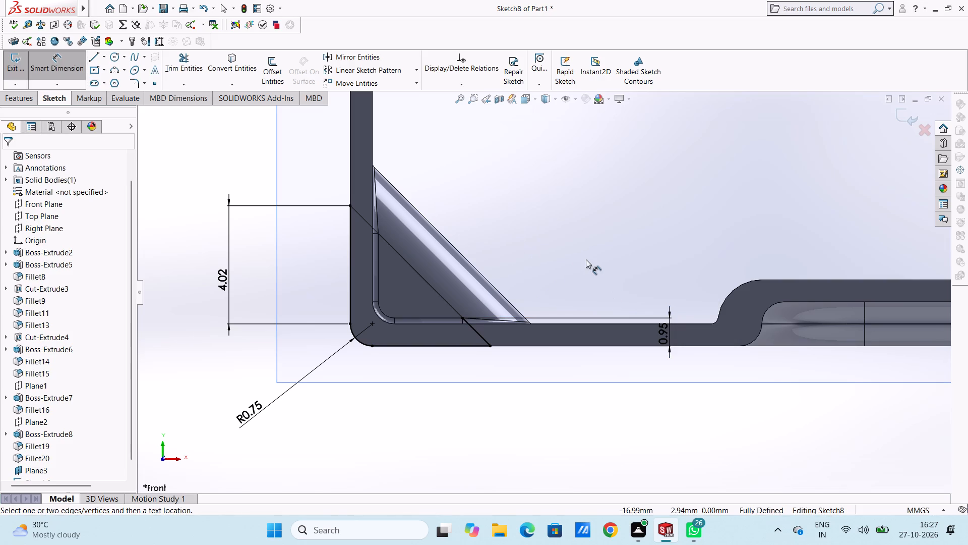
middle_click_drag(540, 215, 560, 228)
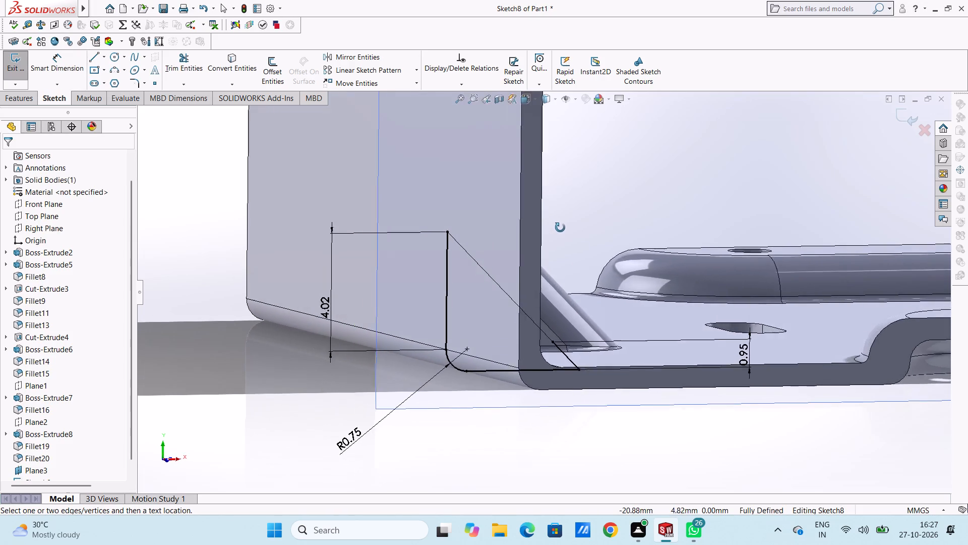
middle_click_drag(560, 228, 542, 251)
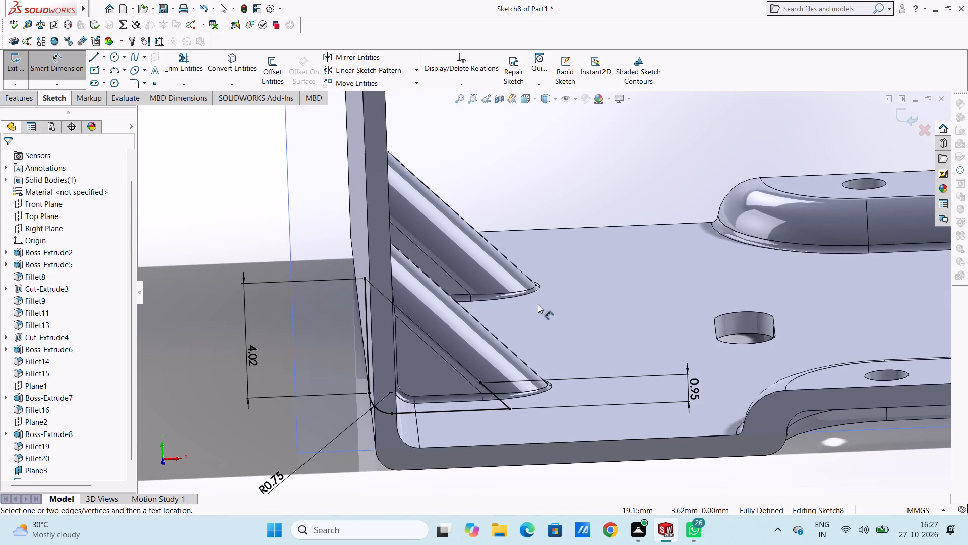
scroll(525, 319, "up", 2)
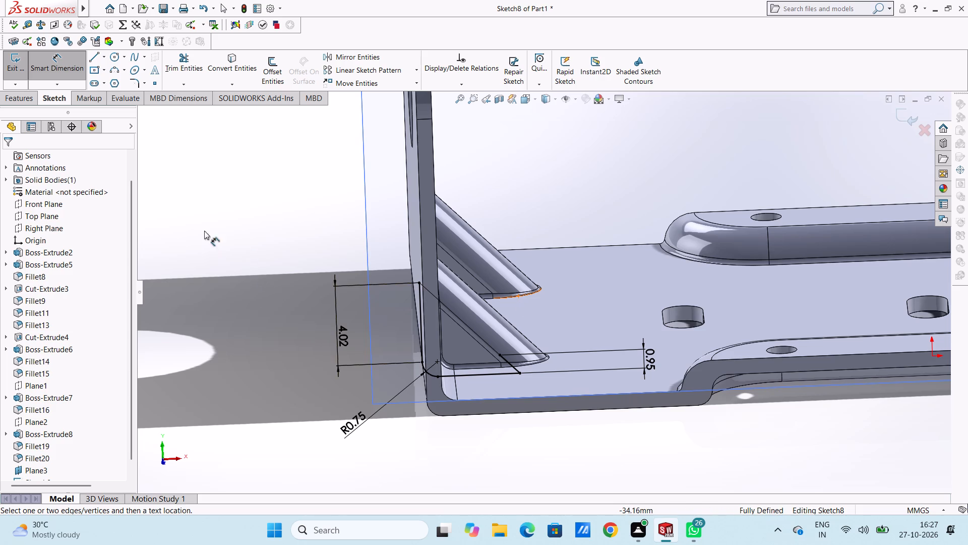
left_click(54, 64)
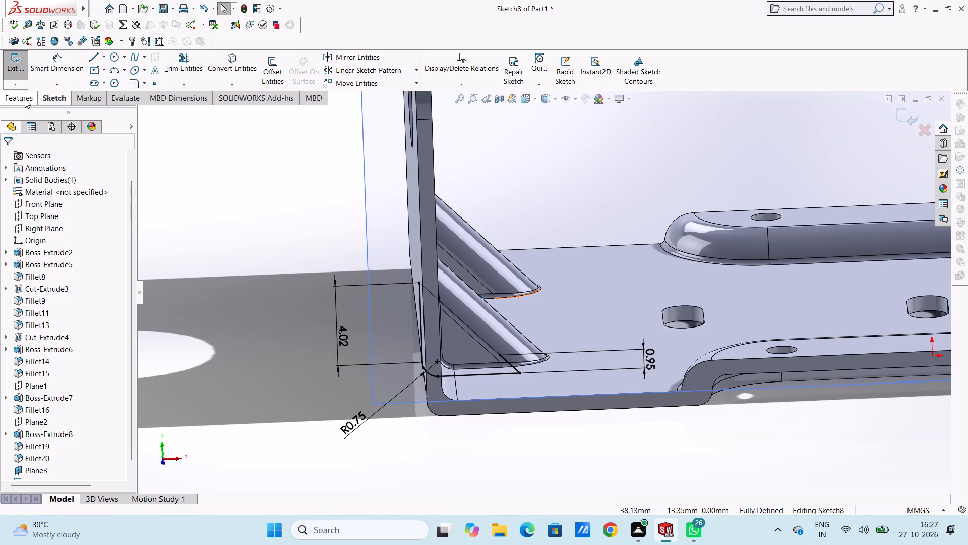
Cut-extrude the profile 1.5 mm from the mid plane through the outer bend, merging the sketch's open contours.
left_click(25, 99)
left_click(172, 66)
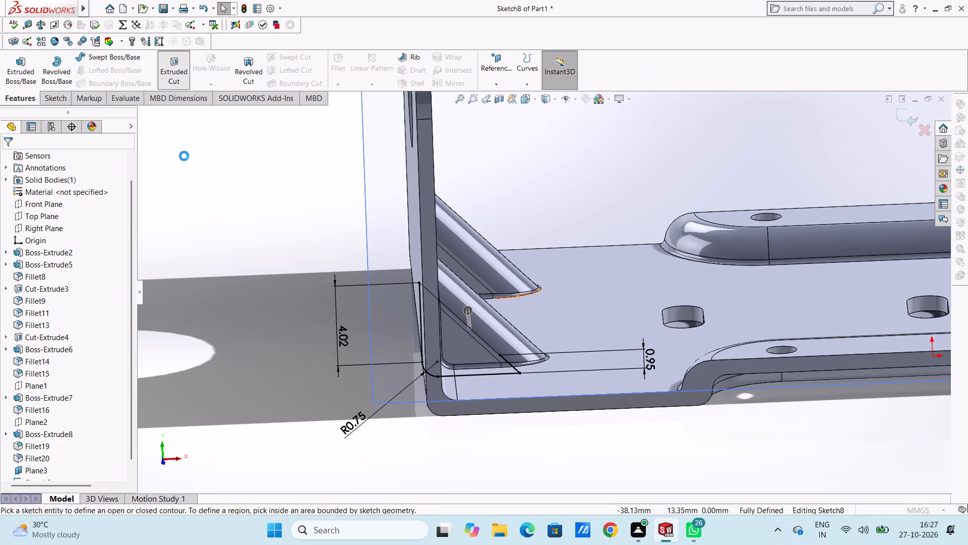
left_click(95, 228)
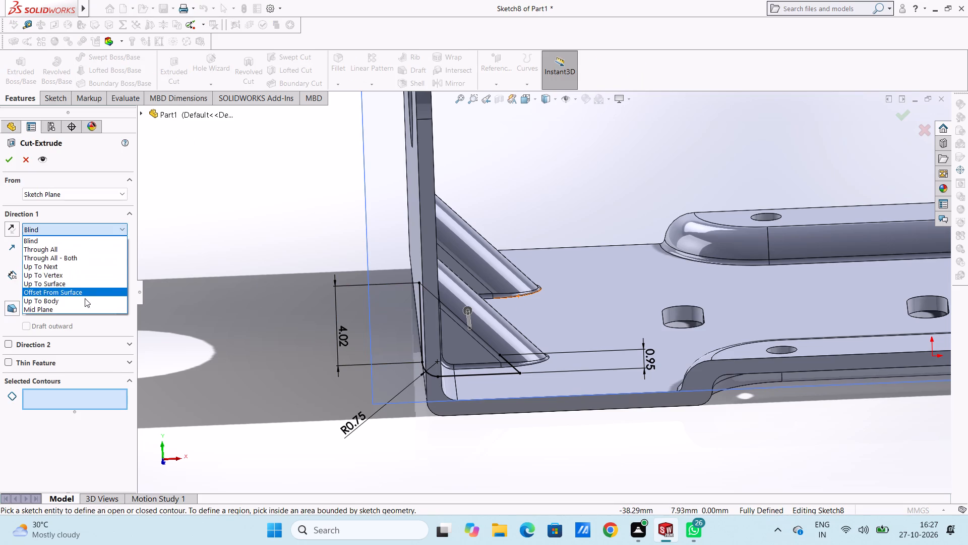
left_click(83, 311)
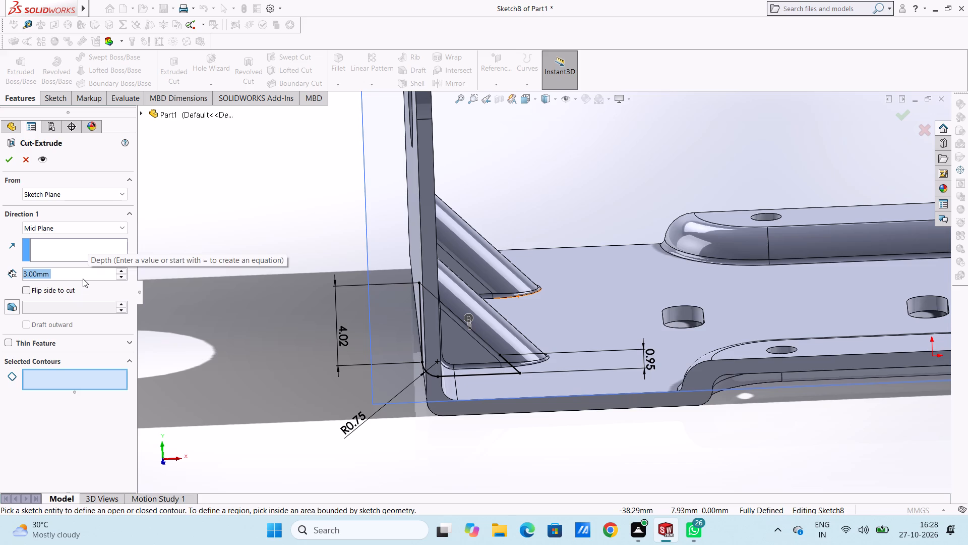
type("1.5")
key("Return")
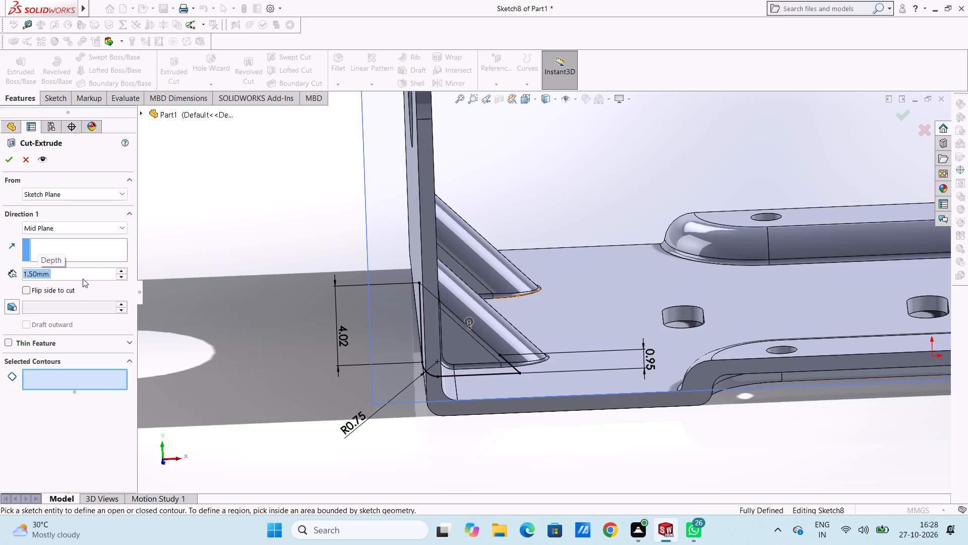
left_click(9, 158)
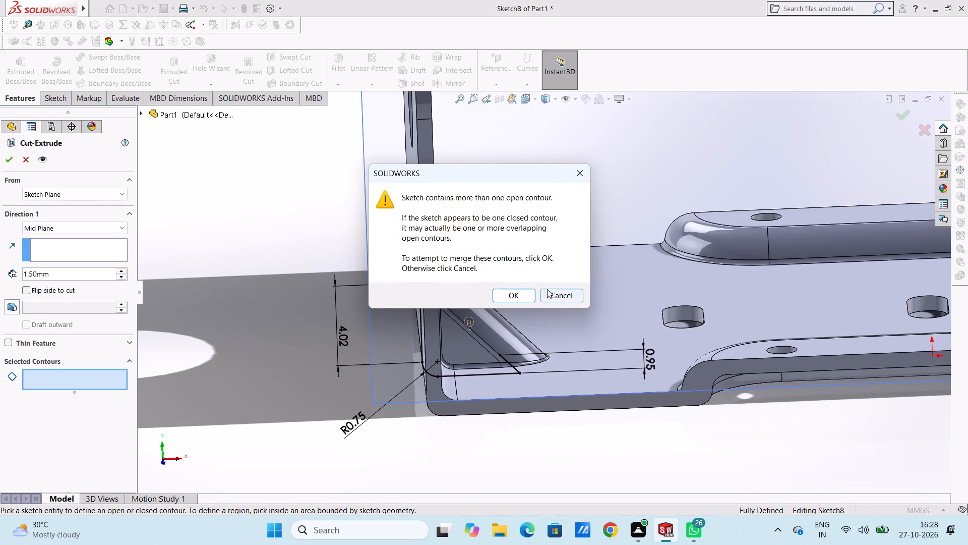
middle_click_drag(518, 445, 540, 402)
left_click(524, 292)
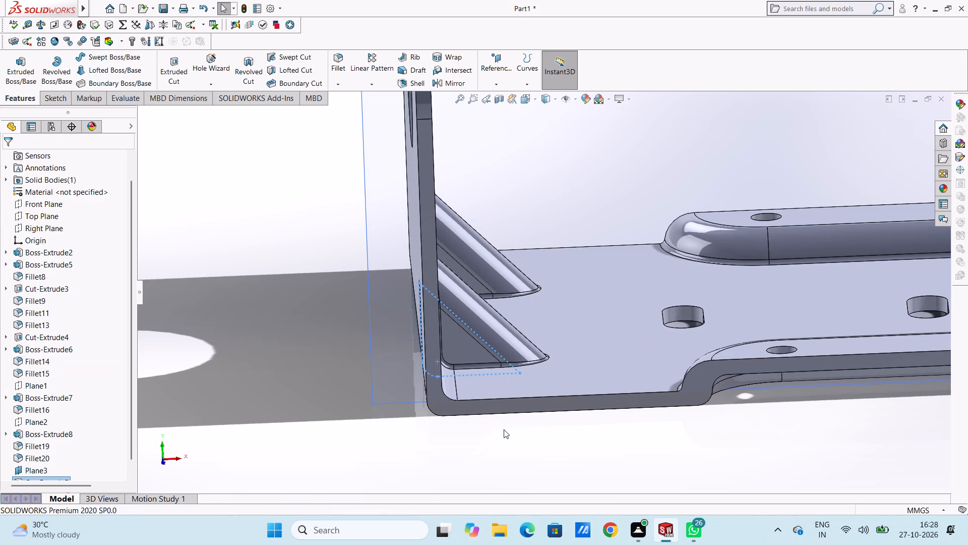
Hide reference plane Plane3, which passes through the middle of the new cut.
middle_click_drag(521, 444, 610, 352)
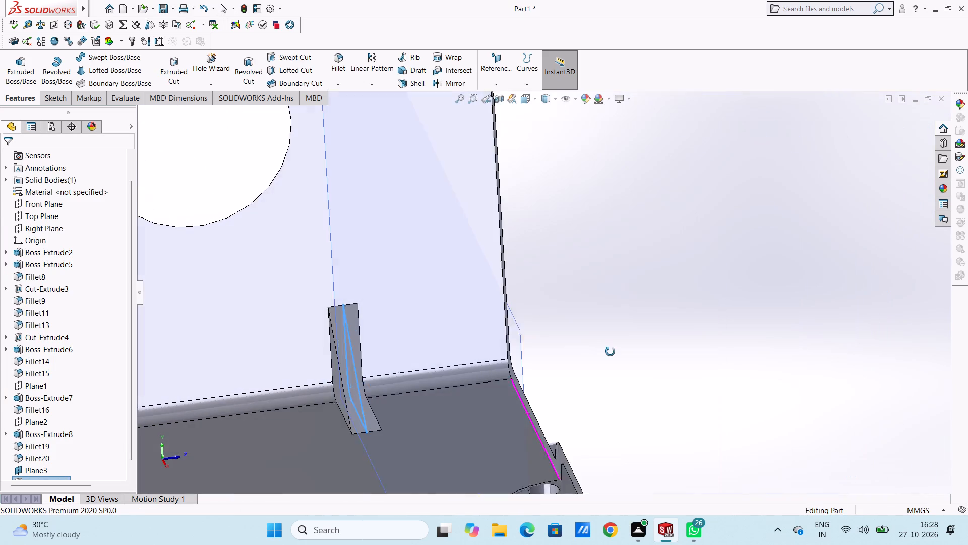
middle_click_drag(610, 352, 578, 367)
scroll(592, 324, "up", 3)
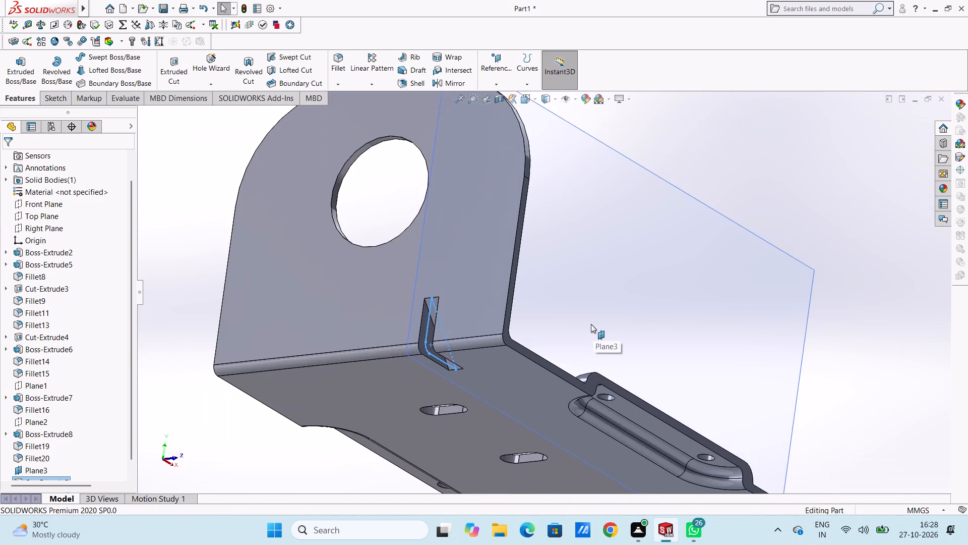
scroll(591, 324, "up", 3)
left_click(250, 296)
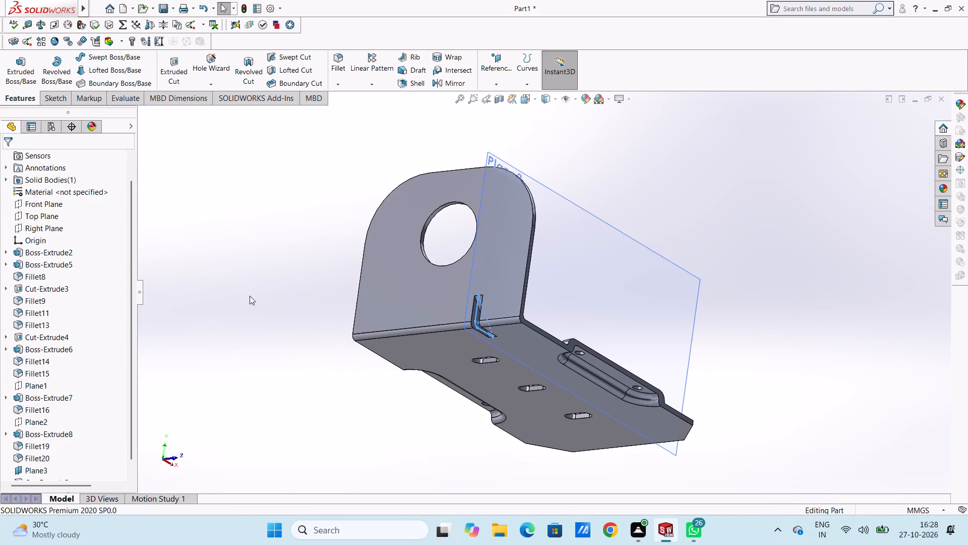
scroll(64, 382, "down", 3)
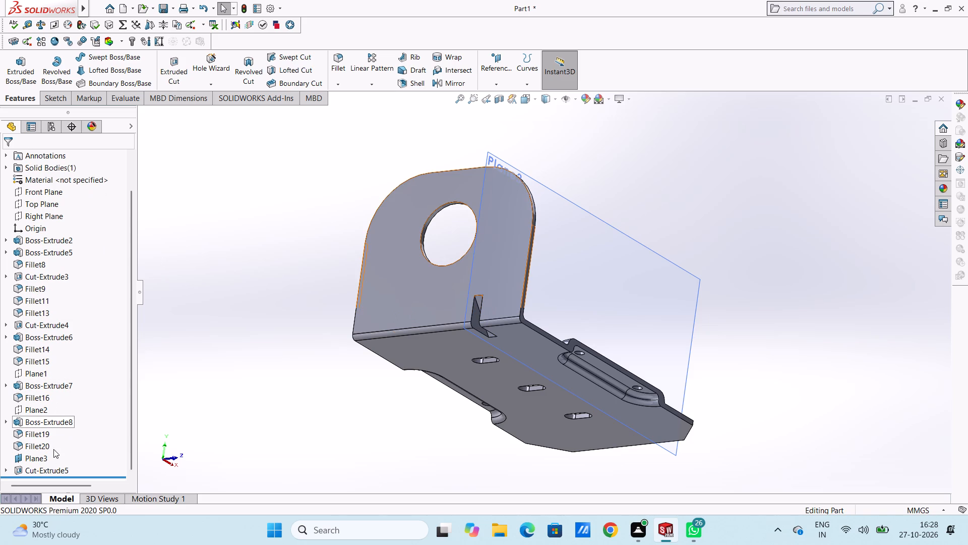
left_click(45, 461)
left_click(73, 444)
left_click(258, 431)
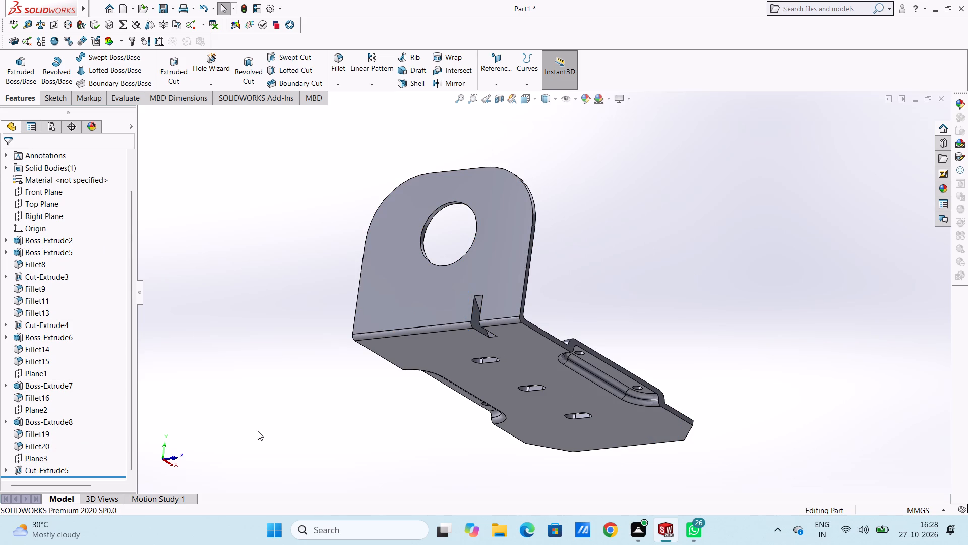
Fillet both long side edge chains and the short upper edge of the outer-bend recess with a 0.20 mm radius.
scroll(488, 309, "down", 3)
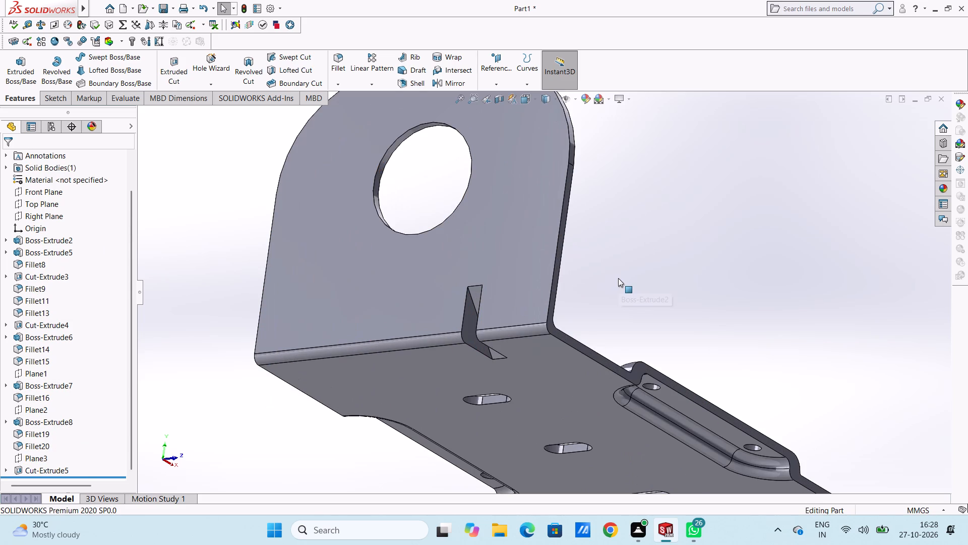
scroll(618, 278, "down", 2)
scroll(502, 307, "up", 1)
scroll(465, 335, "down", 2)
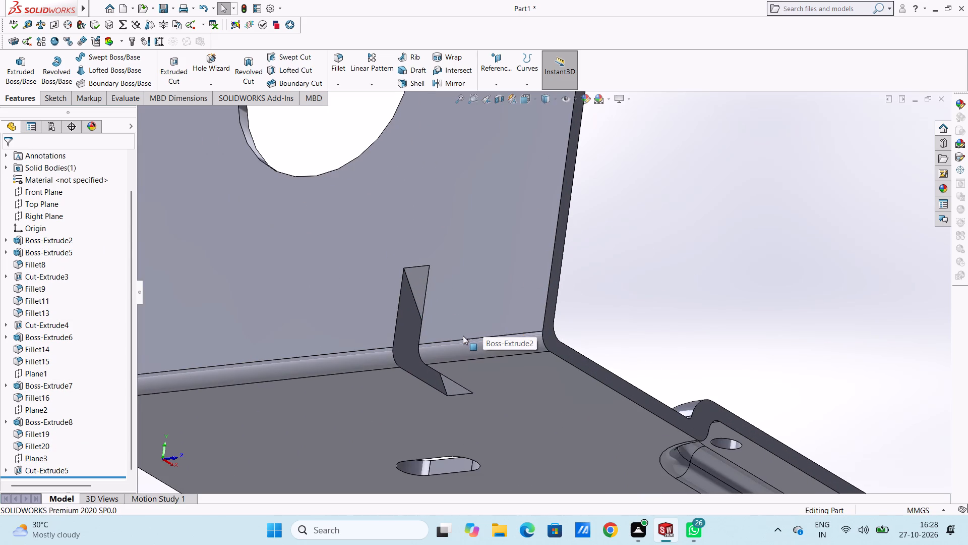
left_click(340, 57)
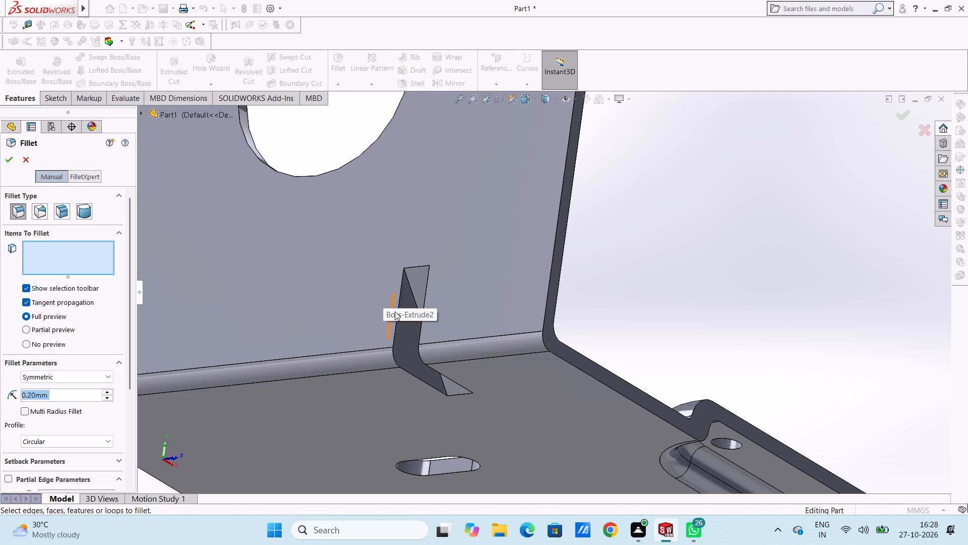
left_click(394, 339)
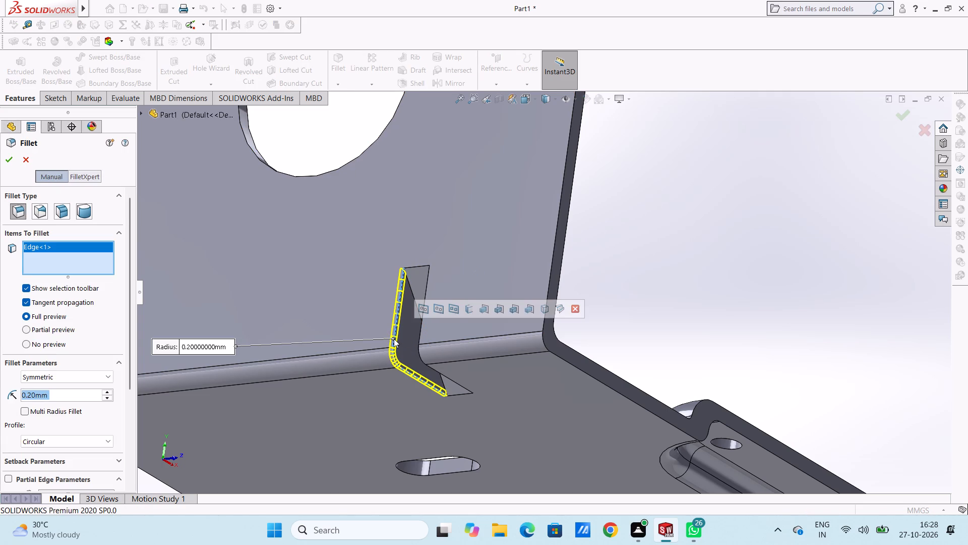
left_click(415, 267)
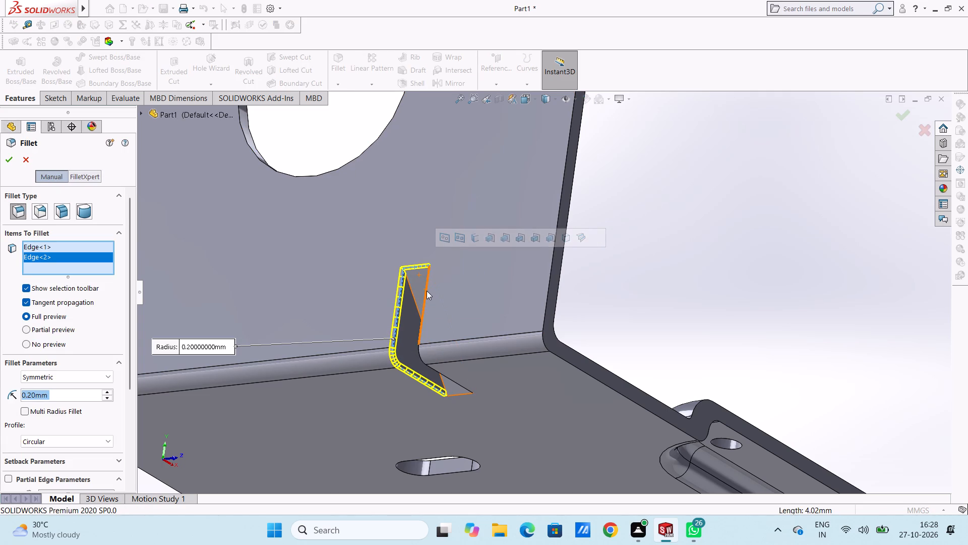
left_click(427, 291)
scroll(421, 314, "up", 7)
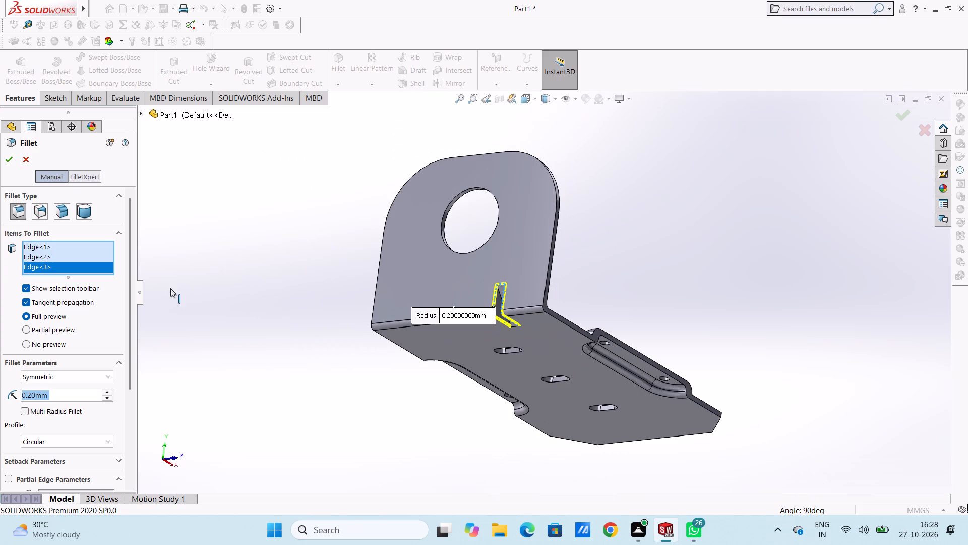
left_click(12, 165)
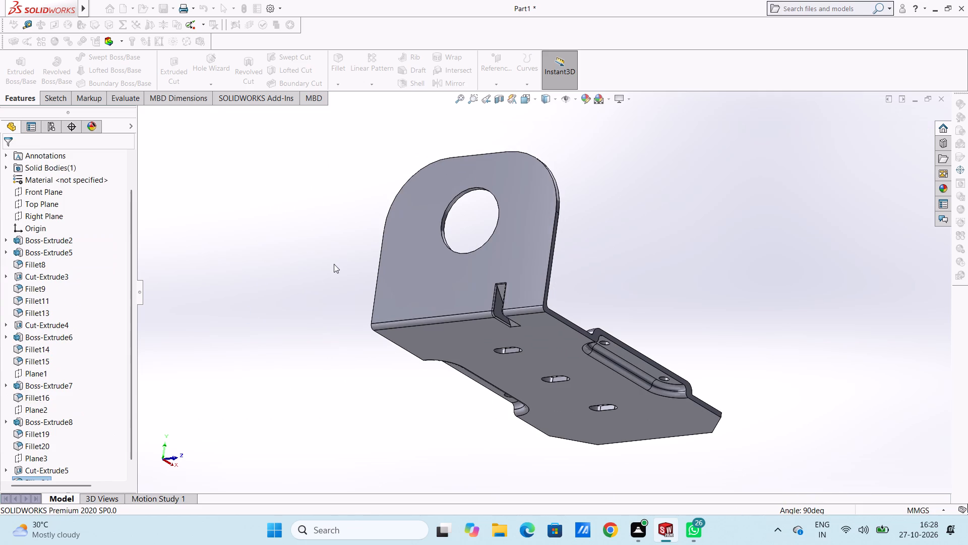
Create a reference plane offset 7 mm from the Front Plane, flipped toward the other gusset.
scroll(313, 280, "up", 3)
middle_click_drag(334, 290, 341, 369)
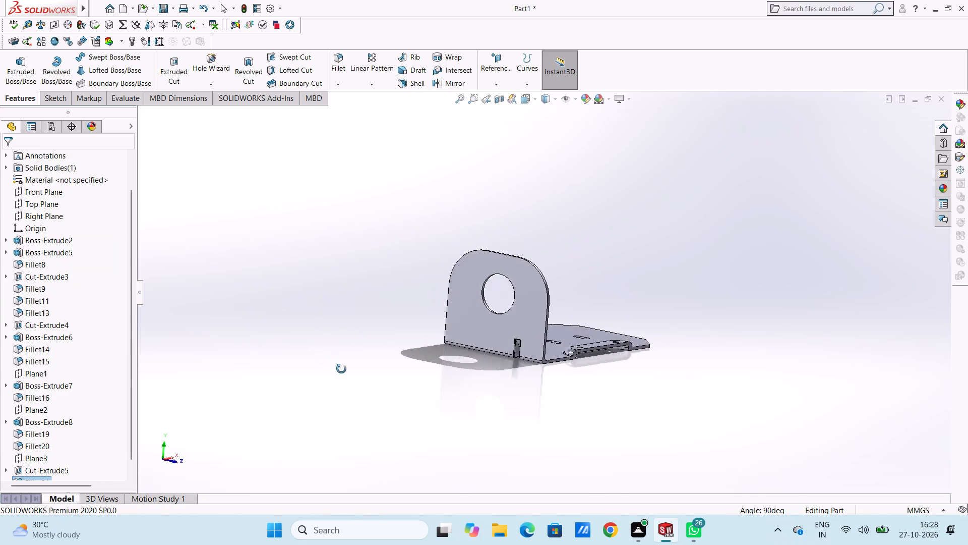
middle_click_drag(341, 369, 296, 377)
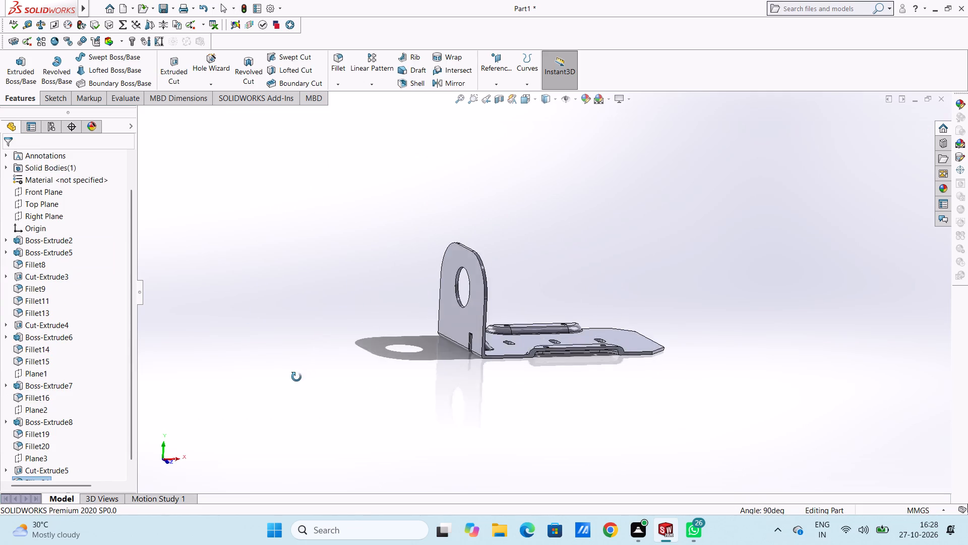
middle_click_drag(296, 377, 274, 365)
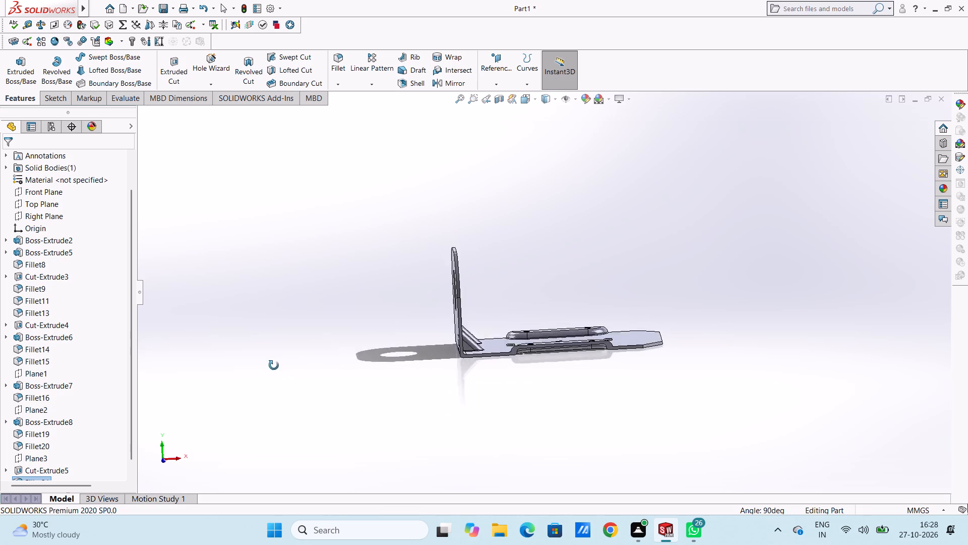
middle_click_drag(274, 365, 272, 380)
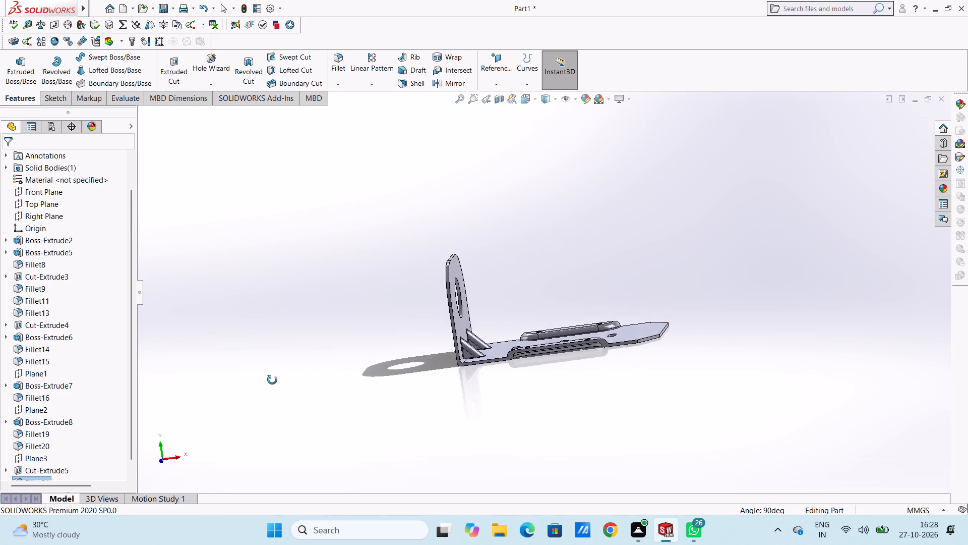
middle_click_drag(272, 380, 270, 386)
key("ctrl+5")
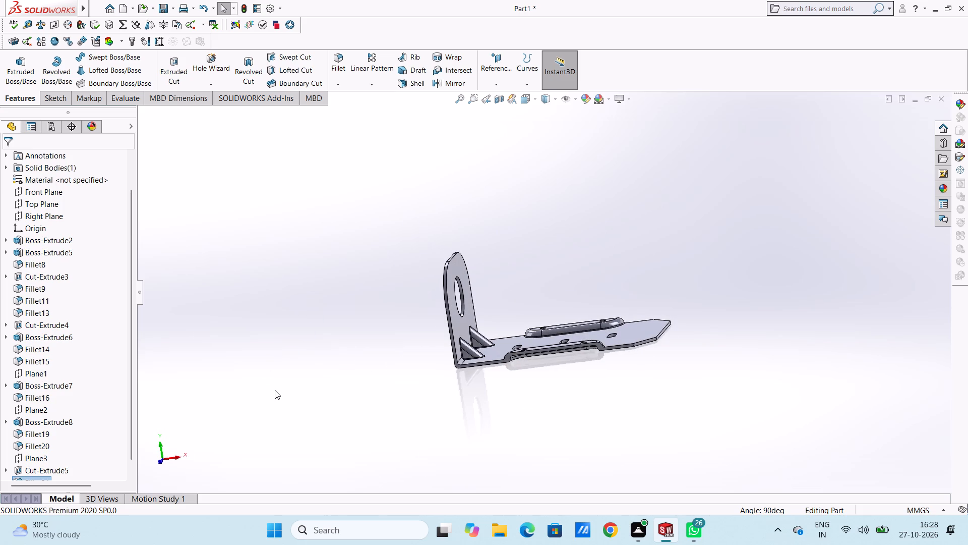
scroll(393, 214, "up", 4)
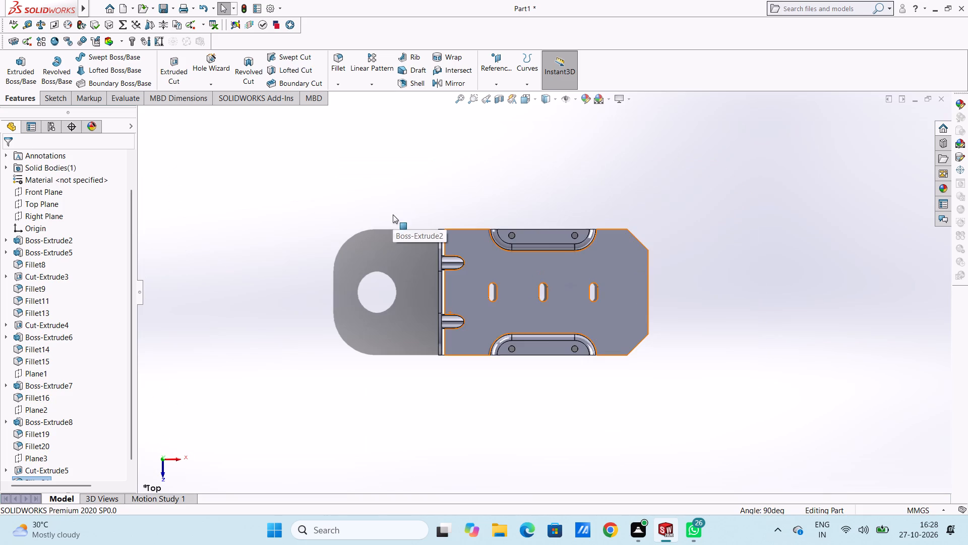
left_click(496, 61)
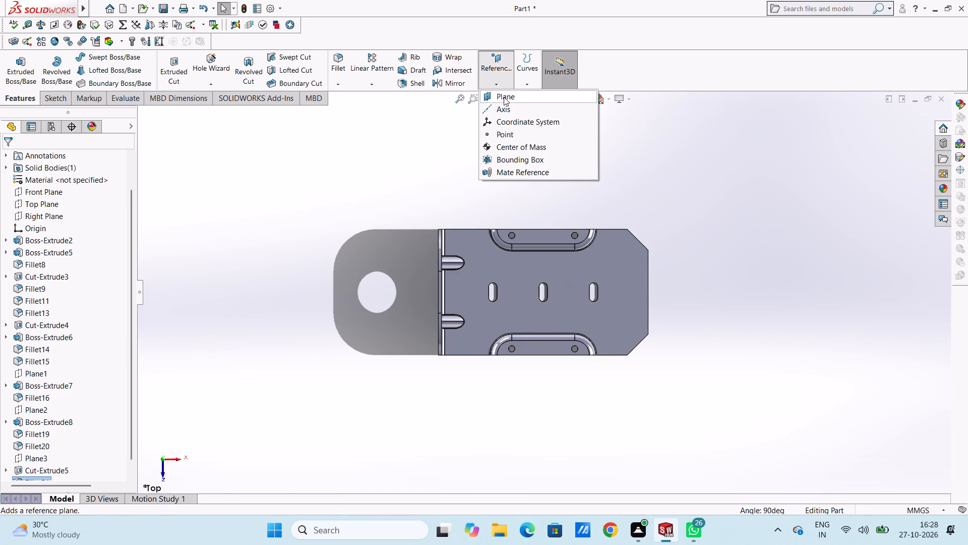
left_click(504, 97)
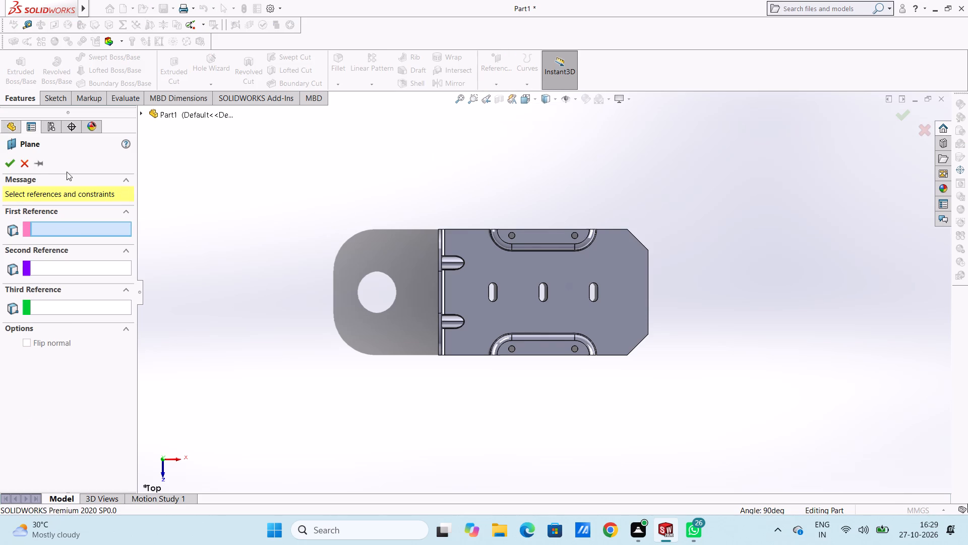
left_click(174, 113)
left_click(140, 113)
left_click(139, 111)
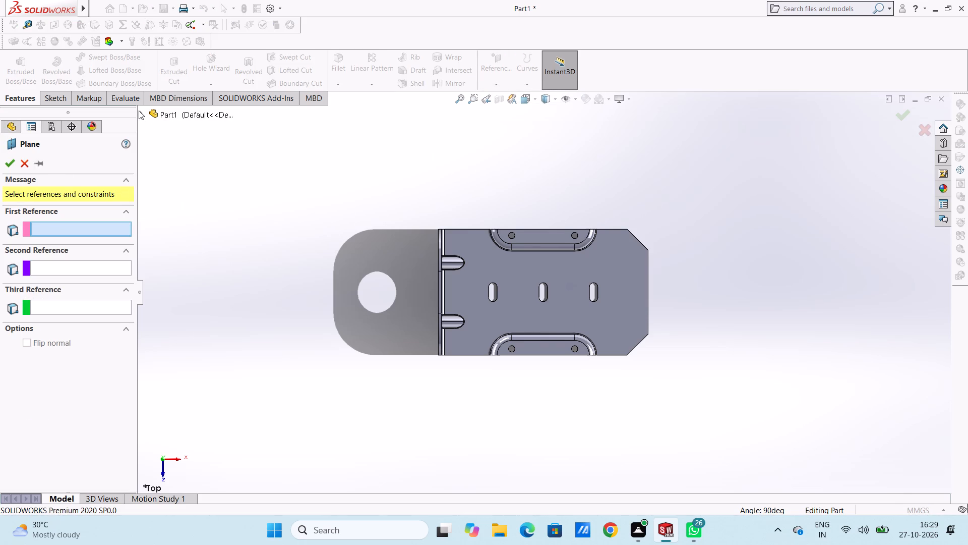
left_click(139, 111)
left_click(140, 111)
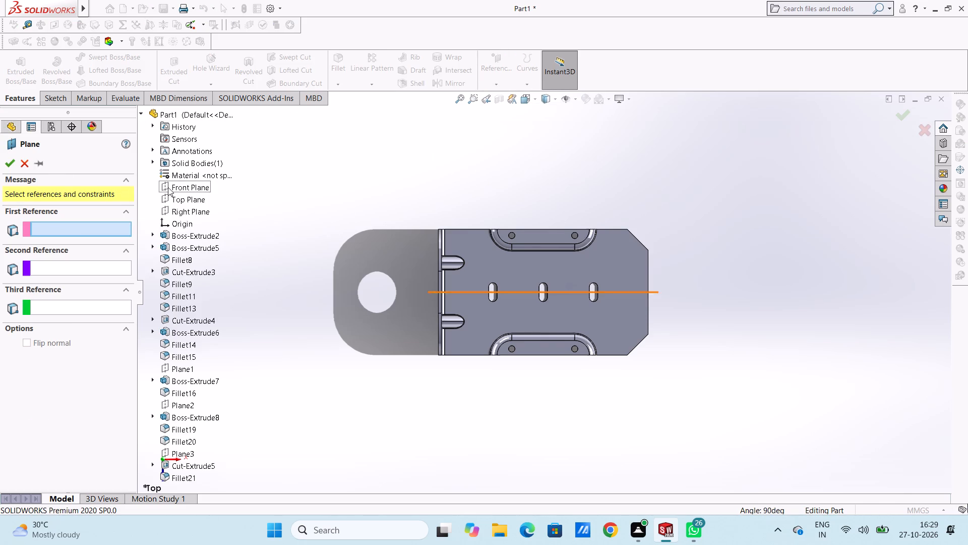
left_click(184, 188)
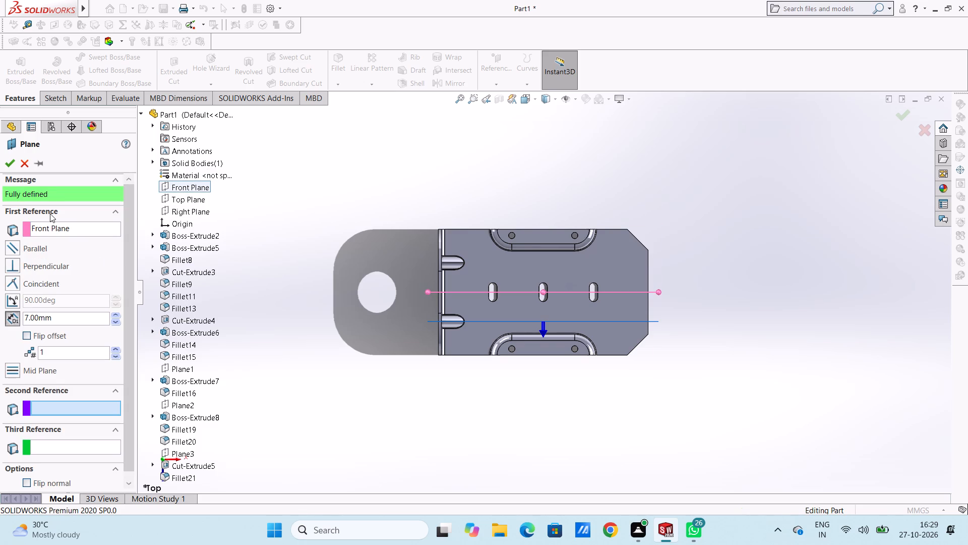
left_click(28, 337)
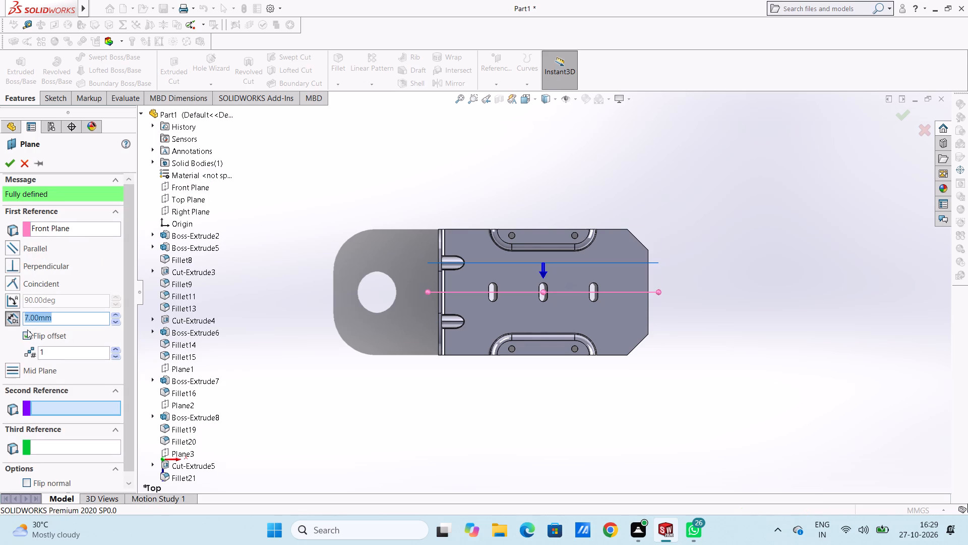
left_click(8, 162)
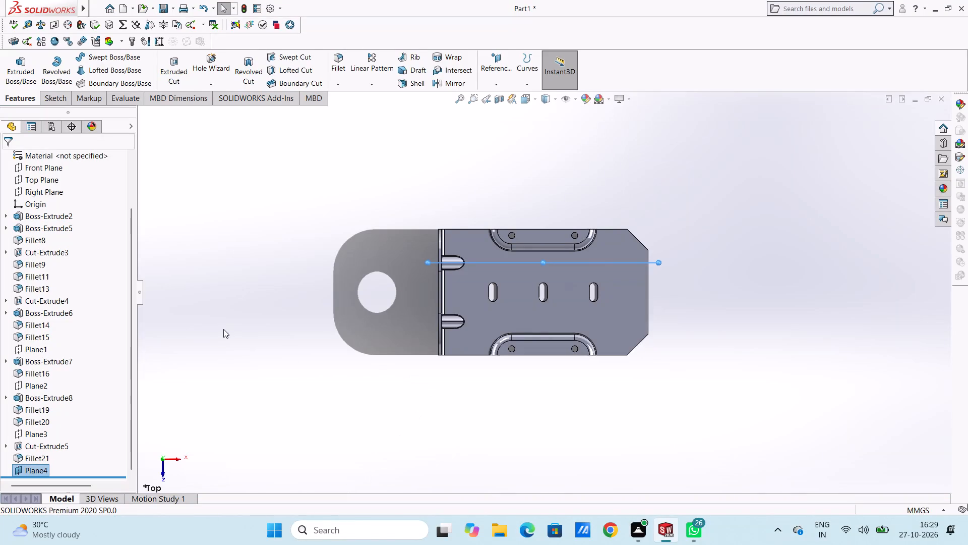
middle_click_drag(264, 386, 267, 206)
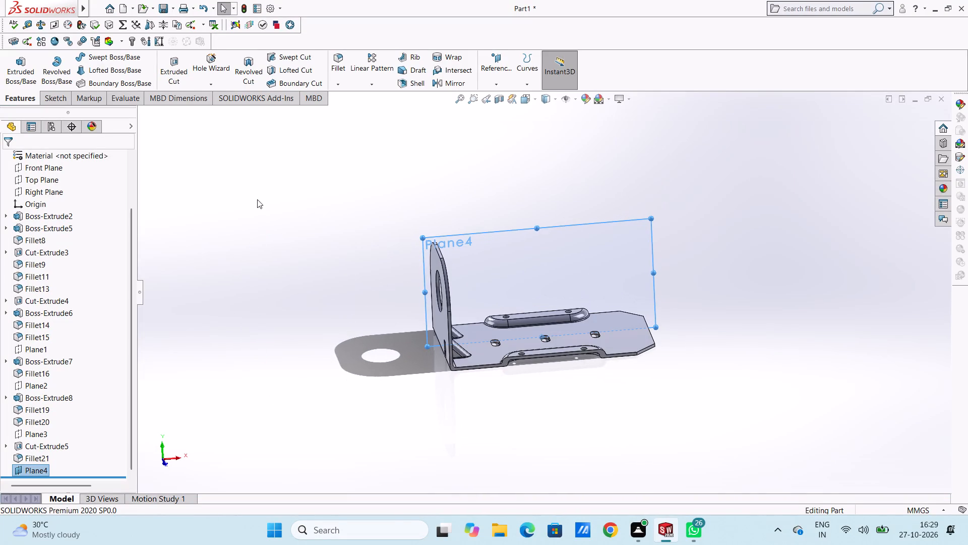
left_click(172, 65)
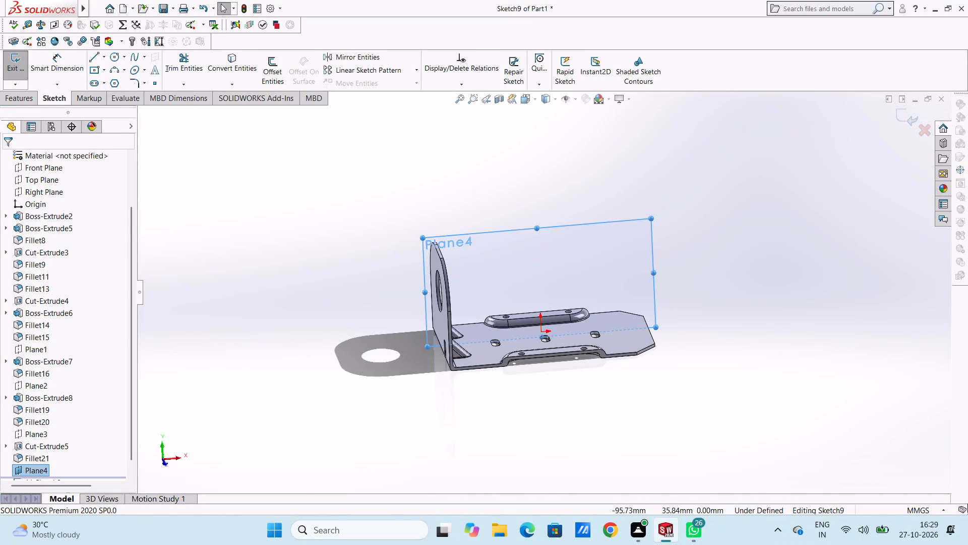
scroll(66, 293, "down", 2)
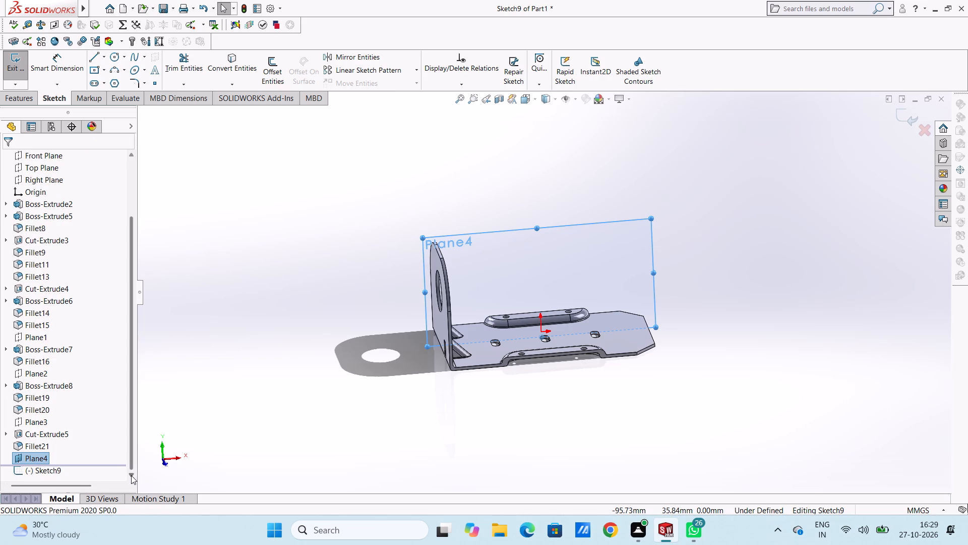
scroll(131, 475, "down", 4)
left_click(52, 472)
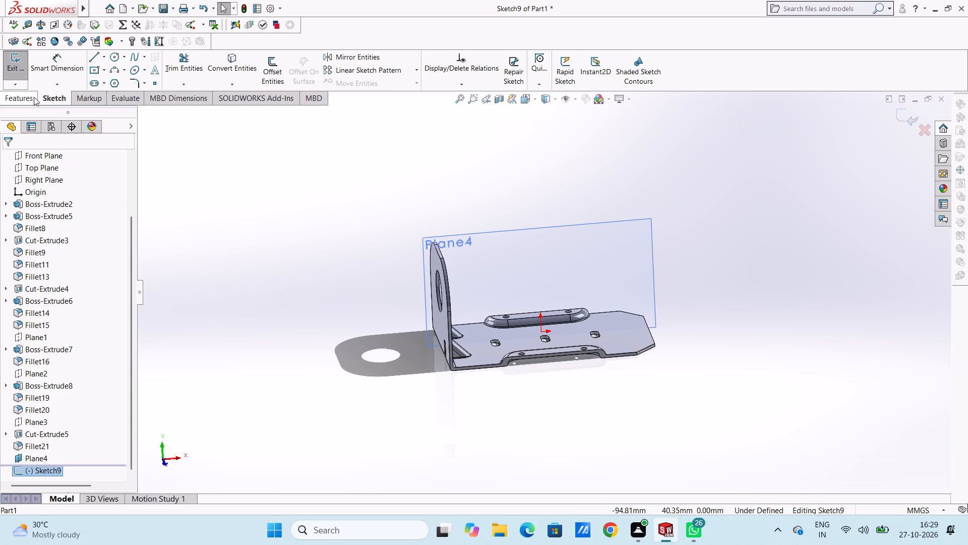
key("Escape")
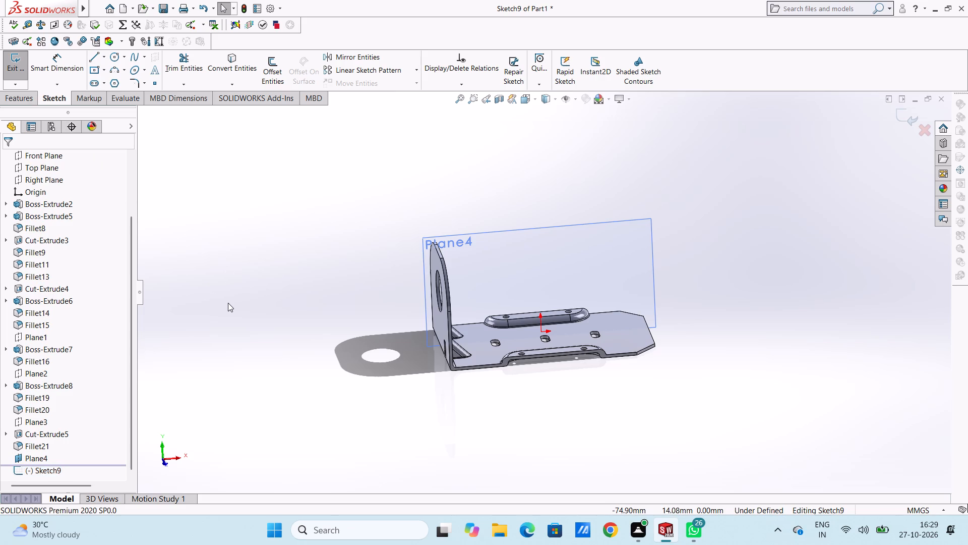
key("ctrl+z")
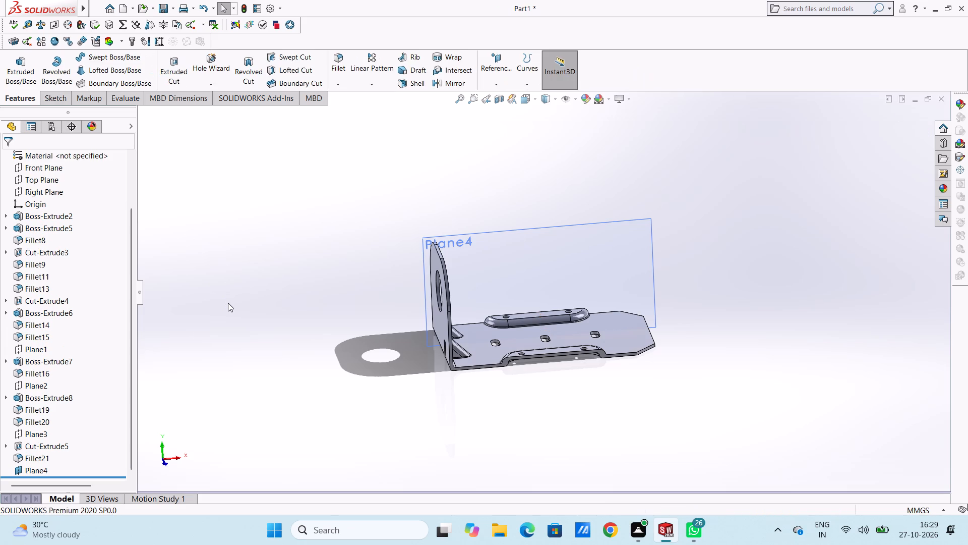
Cut-extrude the existing recess sketch, Sketch8, again behind the other gusset, starting from Plane4, 1.5 mm deep as Mid Plane.
middle_click_drag(358, 417, 367, 304)
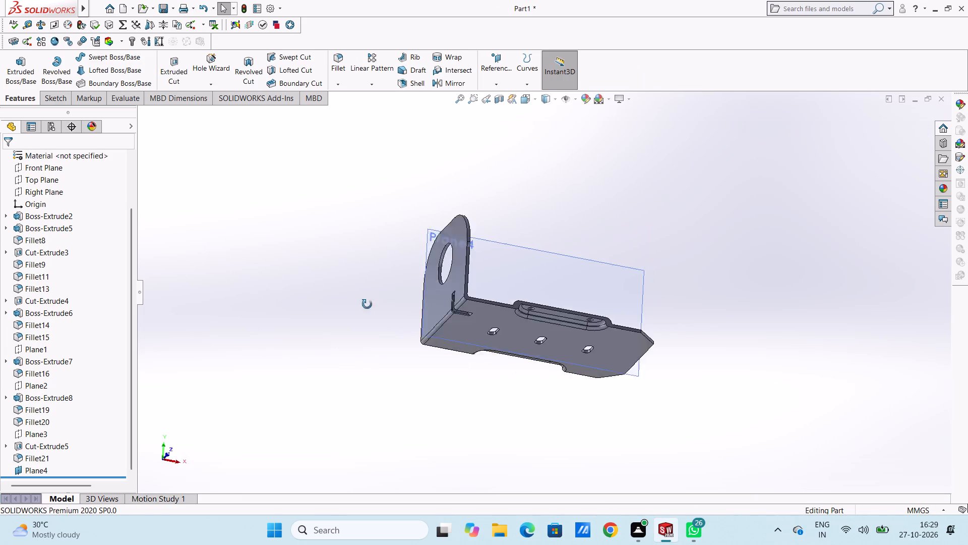
middle_click_drag(367, 304, 355, 374)
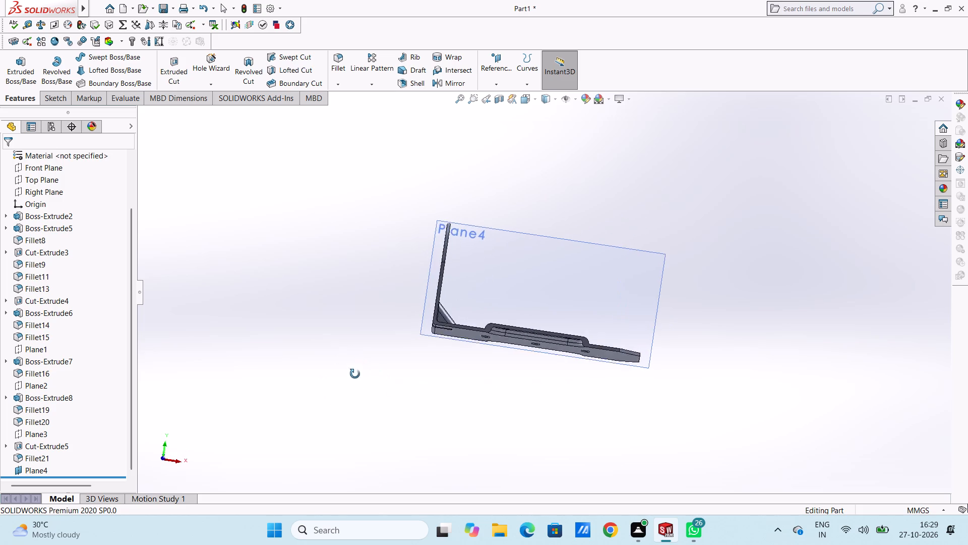
middle_click_drag(355, 374, 360, 385)
scroll(68, 439, "down", 10)
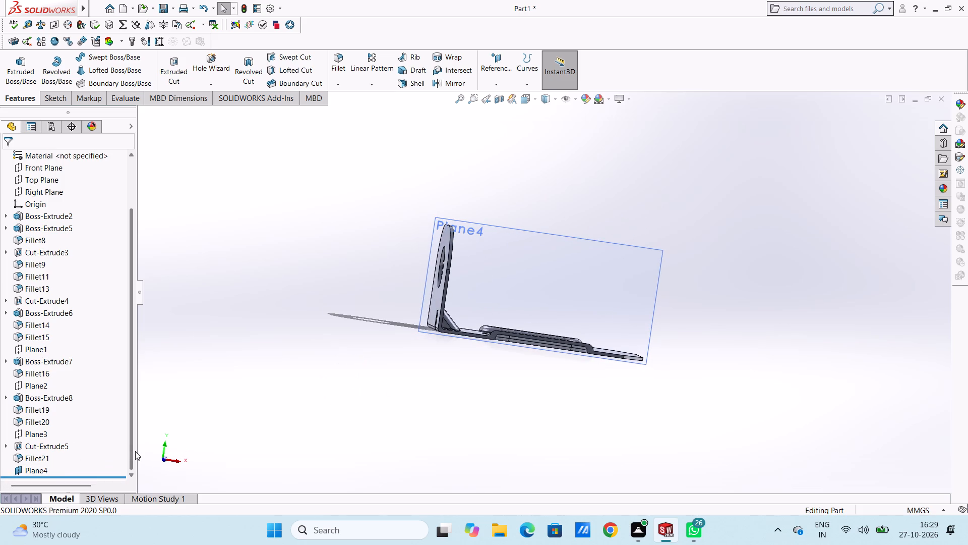
scroll(135, 451, "down", 11)
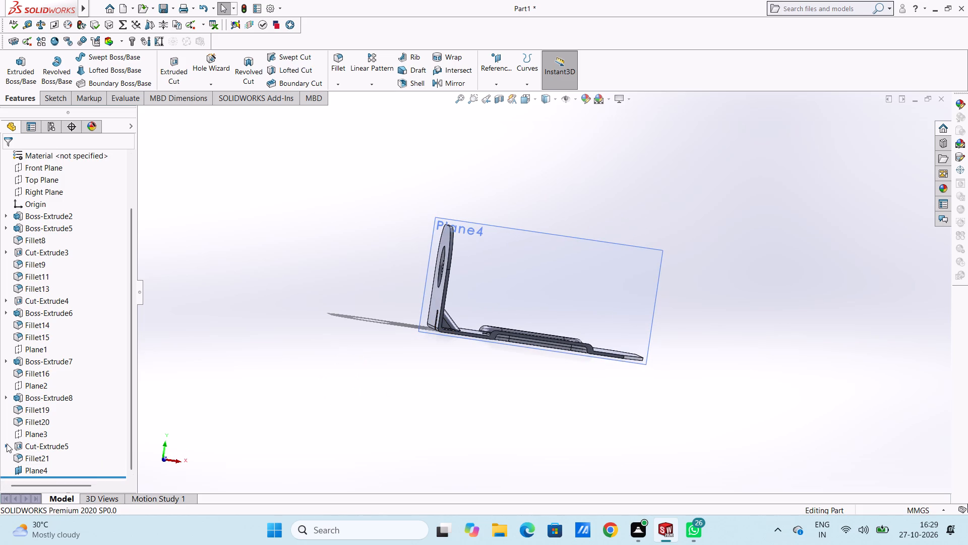
left_click(6, 444)
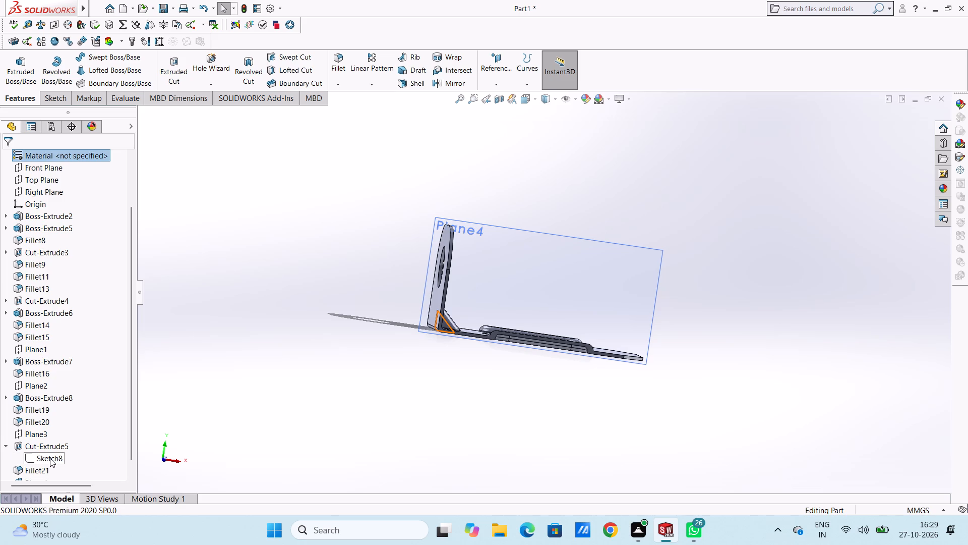
left_click(50, 458)
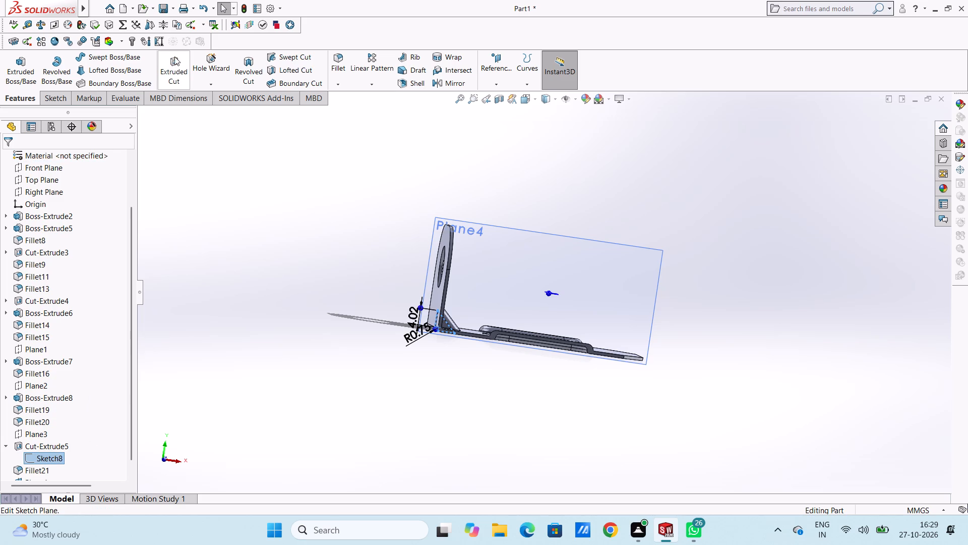
left_click(174, 56)
middle_click_drag(288, 293, 261, 315)
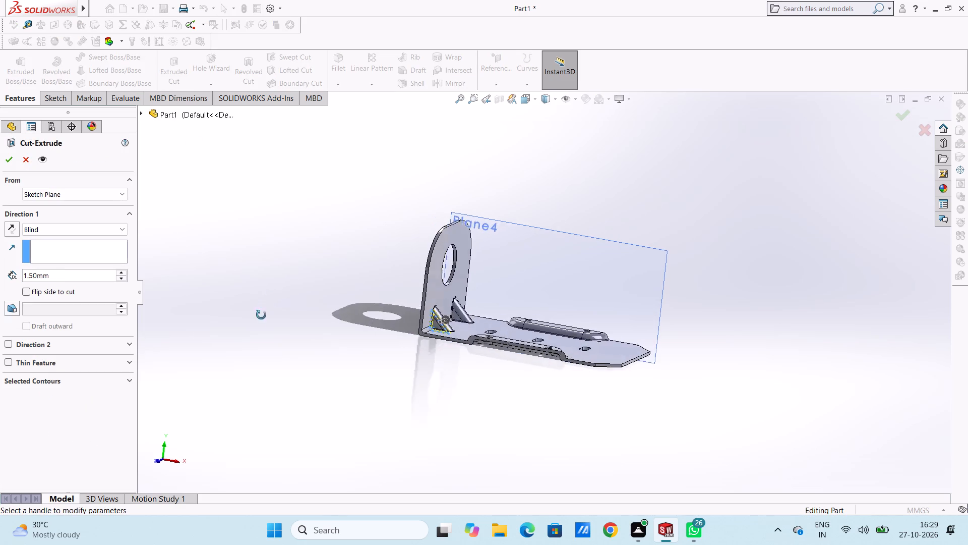
middle_click_drag(261, 315, 249, 383)
left_click(73, 198)
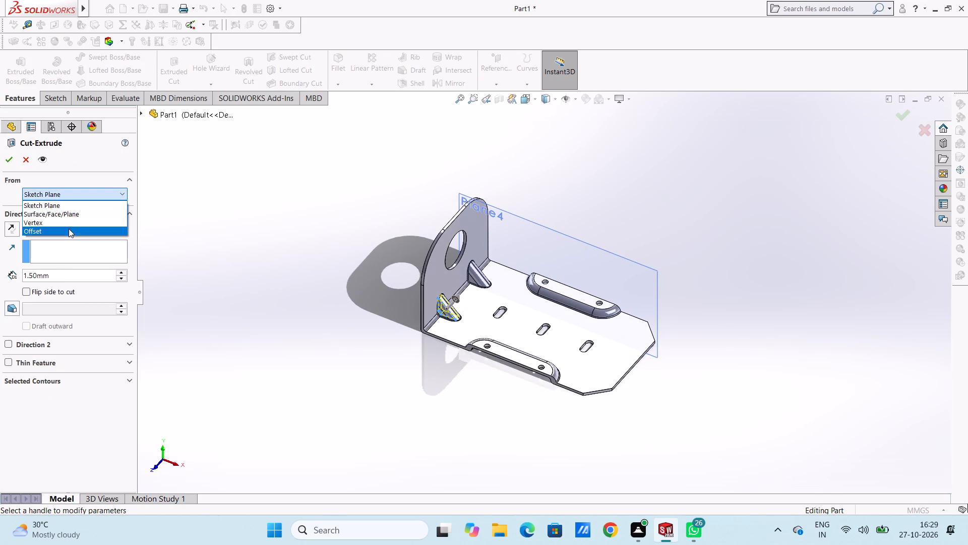
left_click(71, 215)
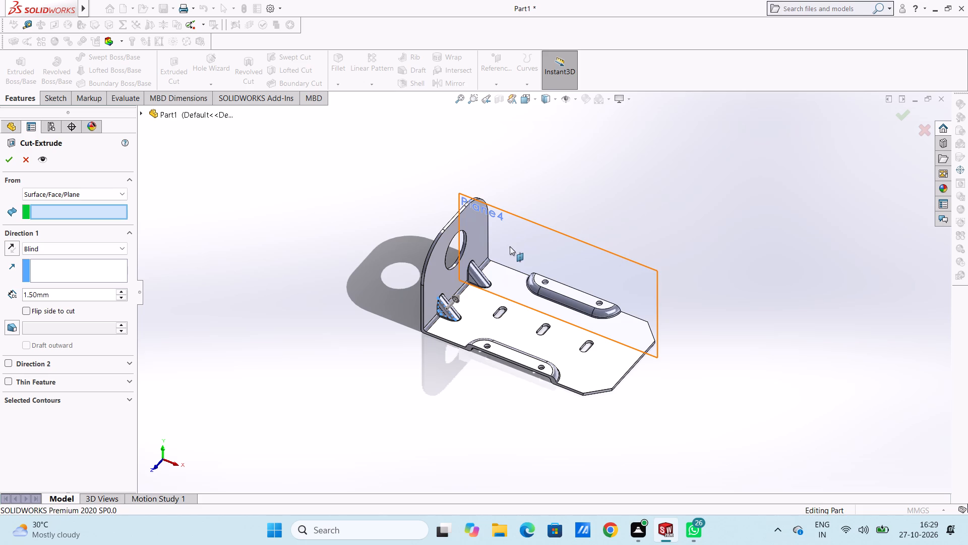
left_click(510, 246)
left_click(41, 244)
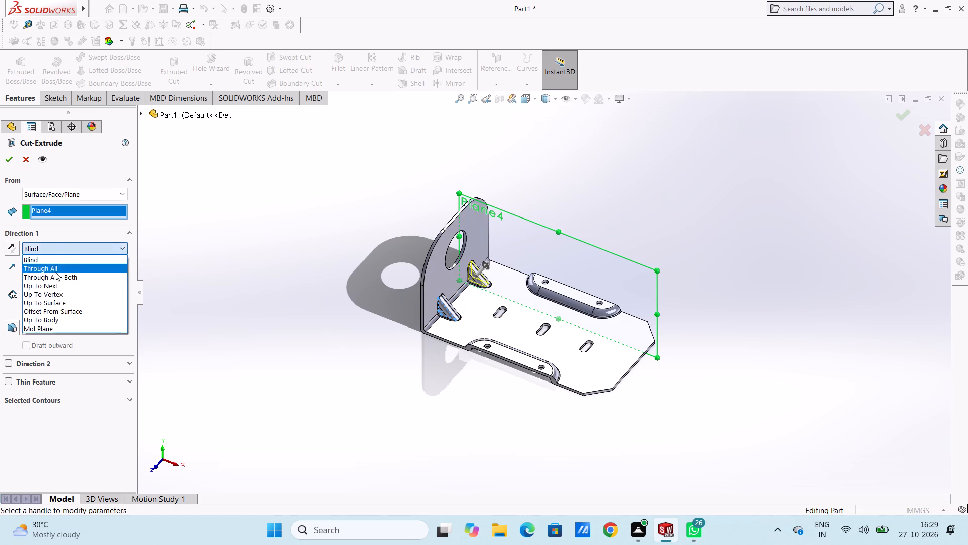
left_click(71, 328)
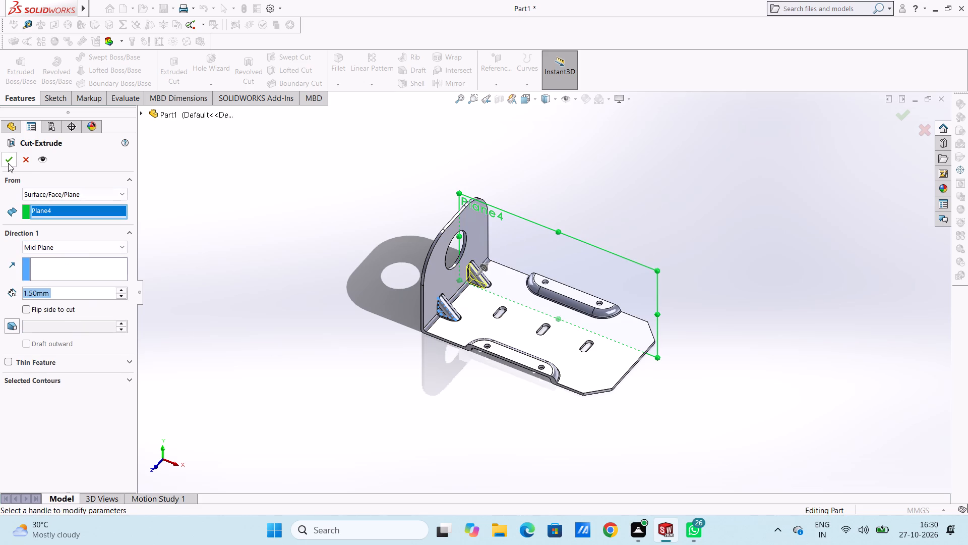
left_click(8, 163)
left_click(250, 279)
Hide reference plane Plane4, which passes through the middle of the second outer-bend recess.
middle_click_drag(252, 279, 304, 297)
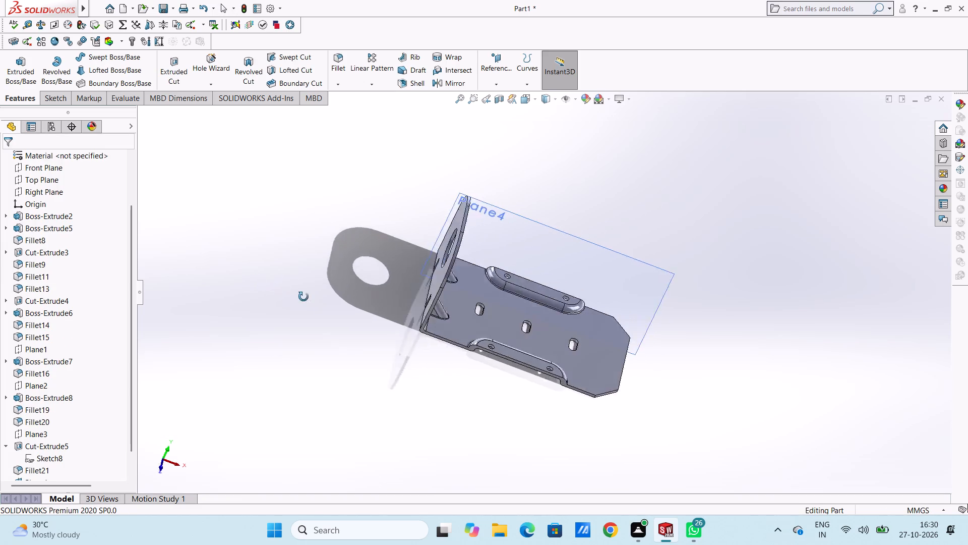
middle_click_drag(304, 297, 402, 375)
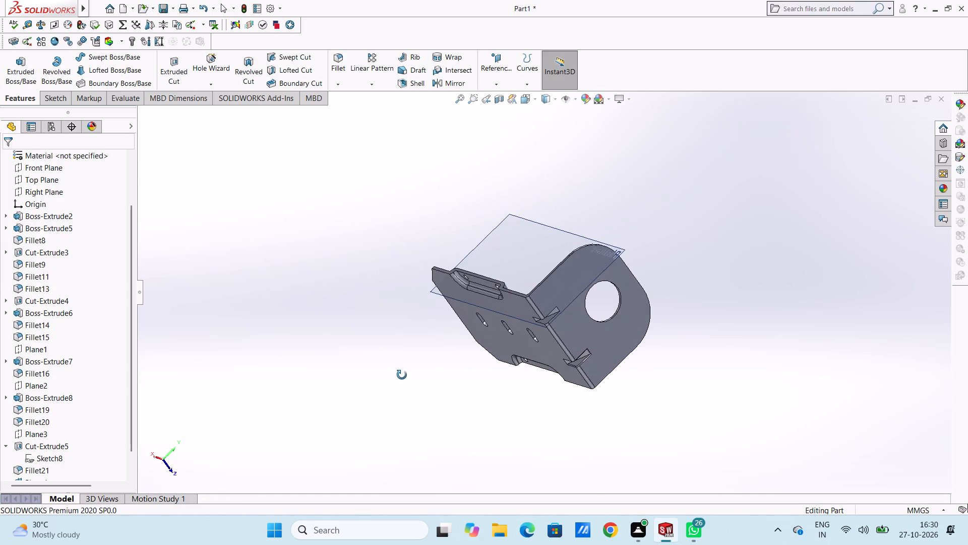
middle_click_drag(402, 375, 401, 377)
scroll(94, 282, "down", 2)
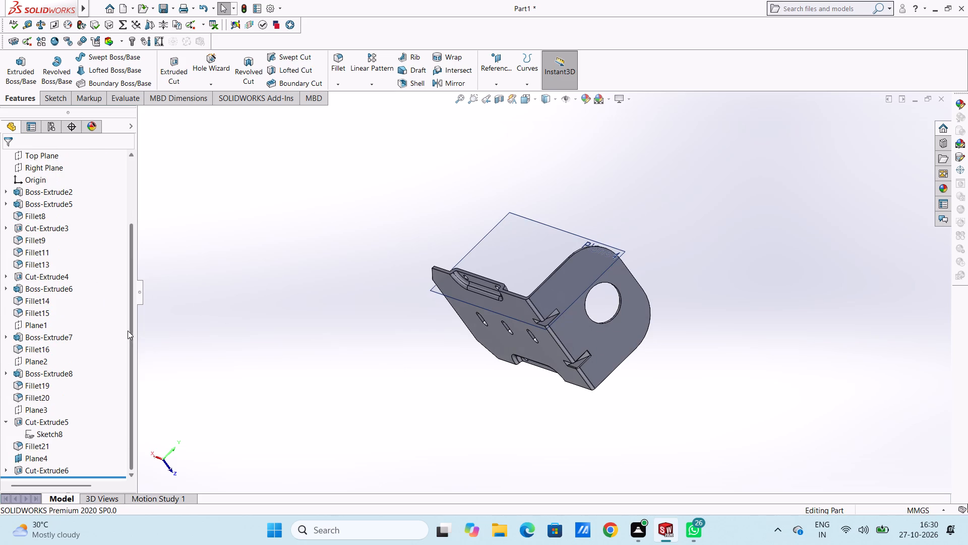
left_click(37, 460)
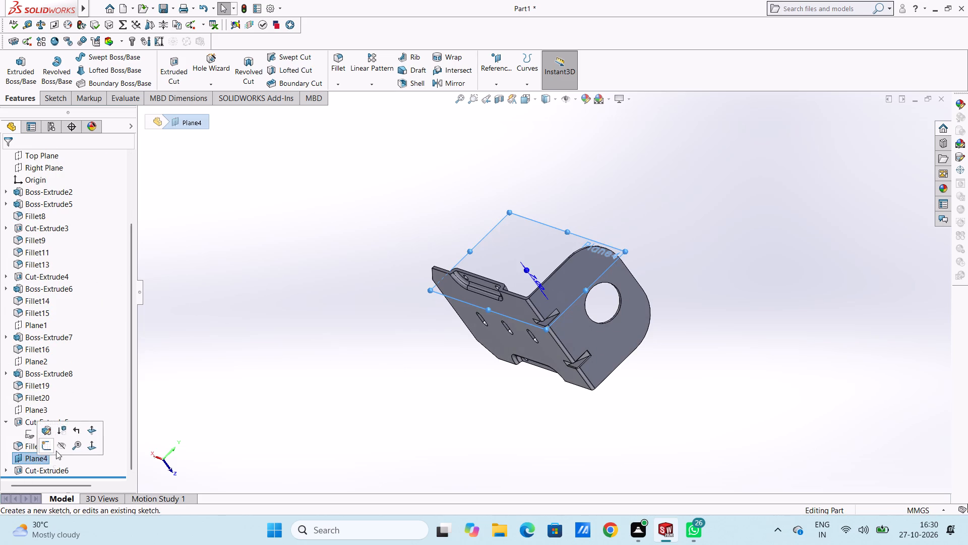
left_click(59, 448)
Fillet both long side edge chains and both short end edges of the second recess, plus the first recess's lower short edge, with 0.20 mm radius.
middle_click_drag(393, 409, 392, 371)
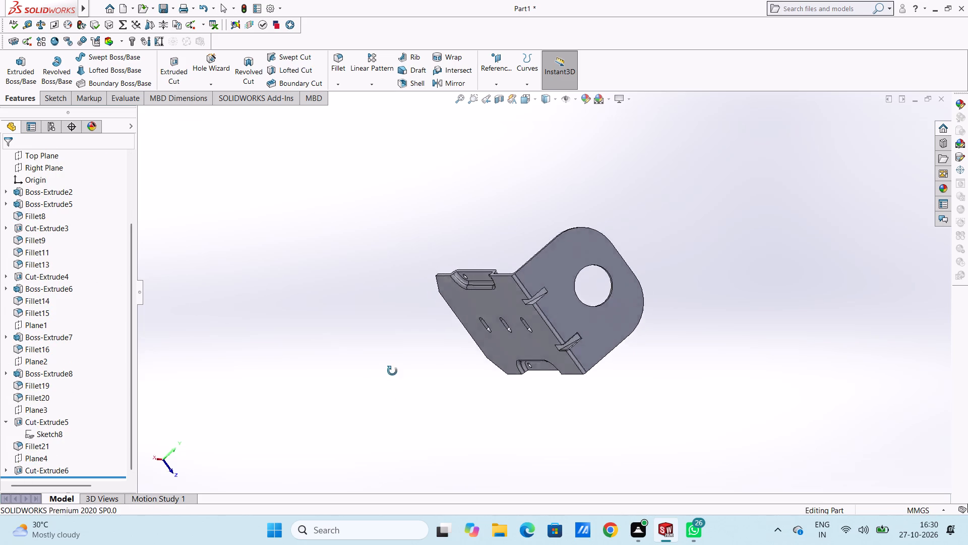
middle_click_drag(392, 371, 431, 454)
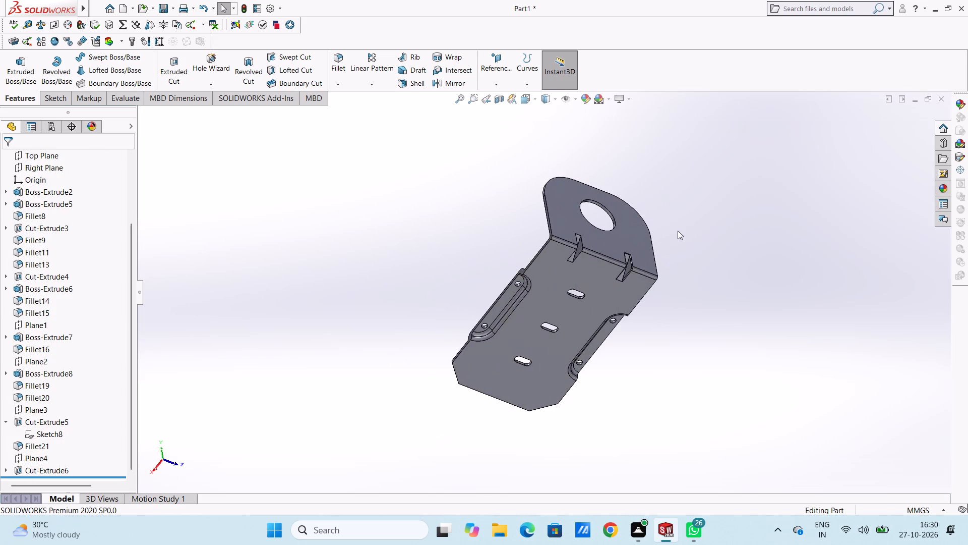
scroll(678, 231, "down", 3)
middle_click_drag(524, 303, 462, 319)
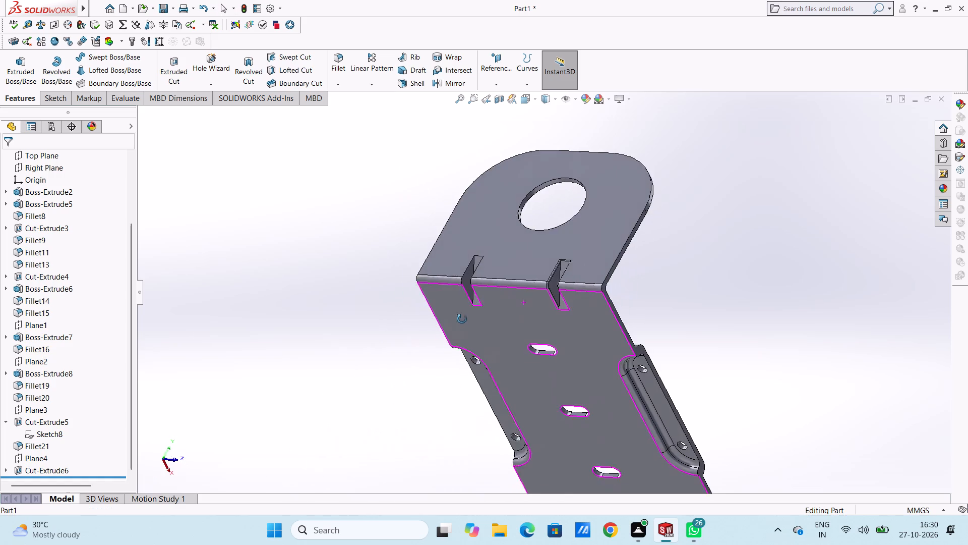
middle_click_drag(462, 319, 470, 308)
scroll(463, 304, "down", 4)
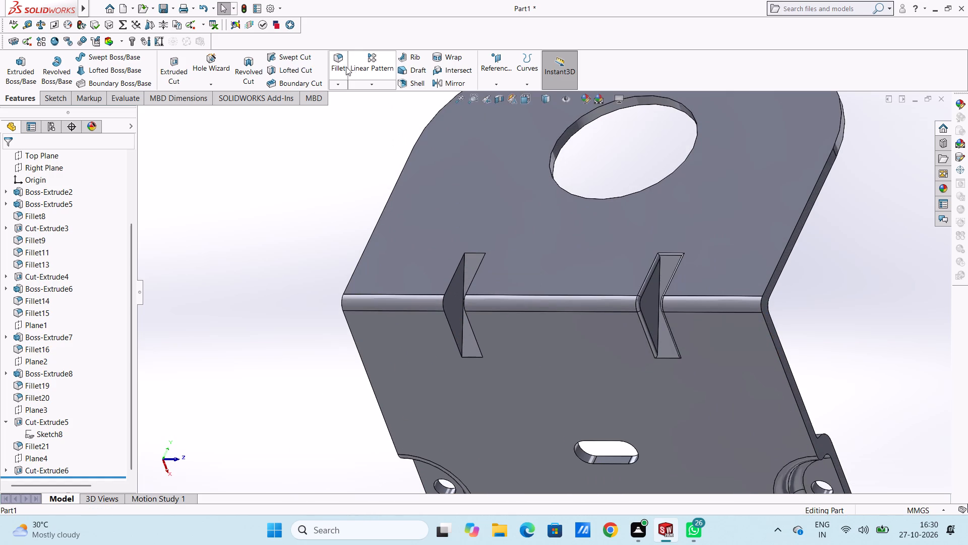
left_click(337, 63)
left_click(447, 289)
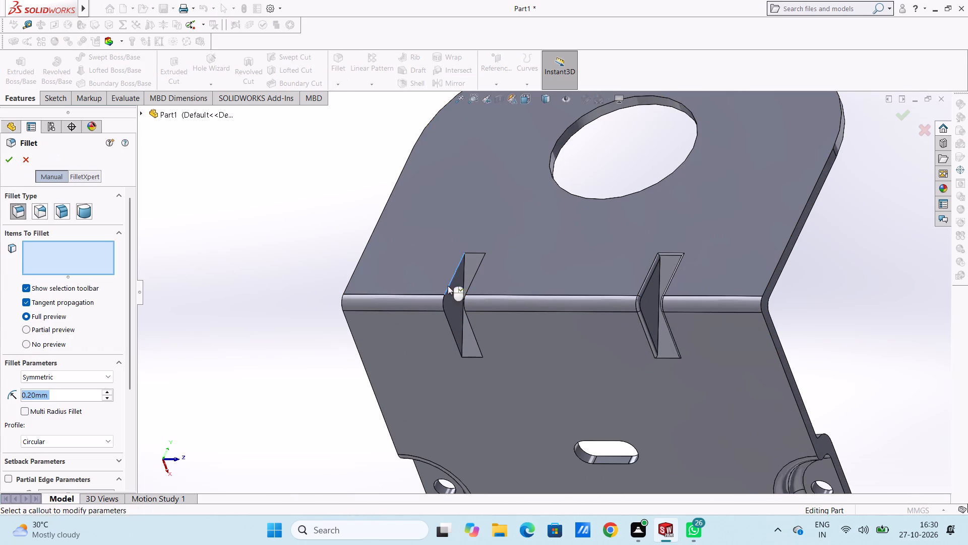
left_click(463, 303)
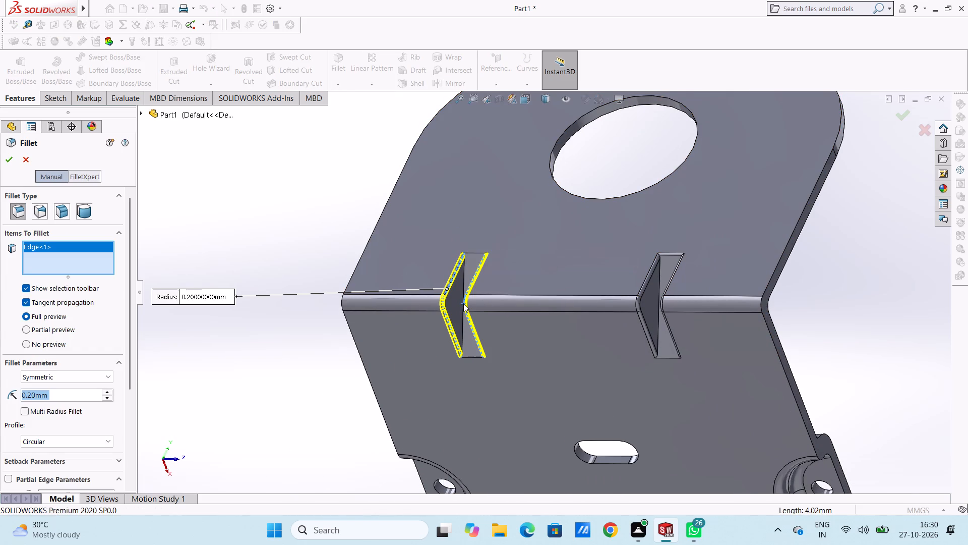
left_click(474, 254)
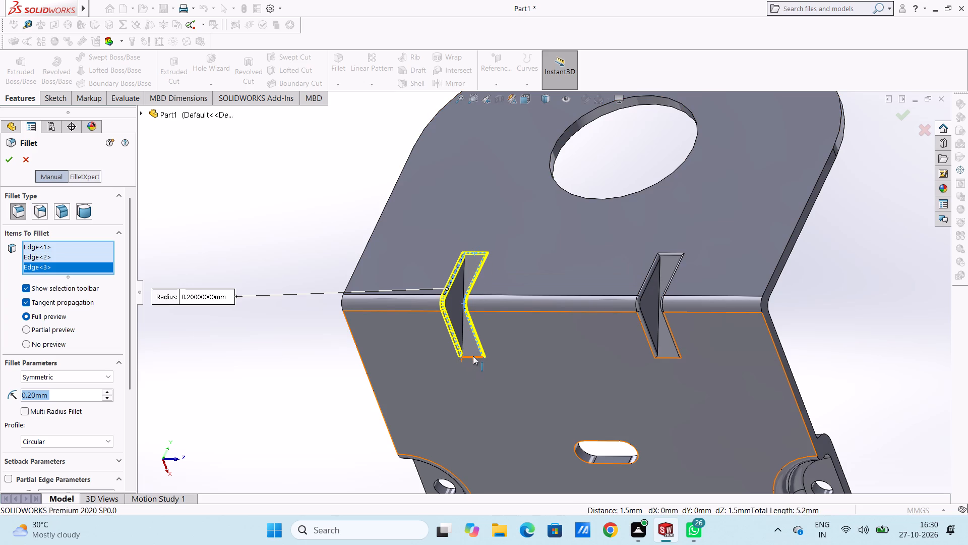
left_click(473, 356)
left_click(670, 359)
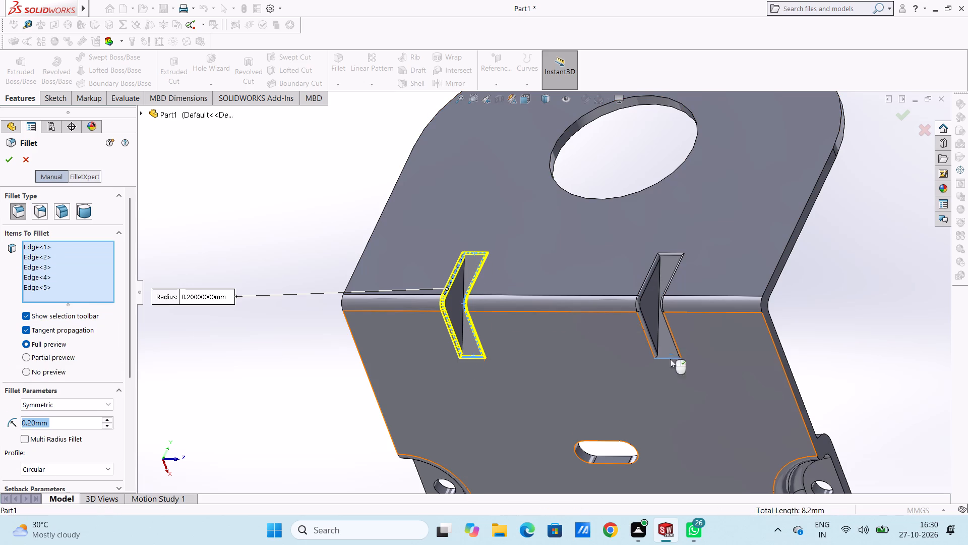
left_click(10, 159)
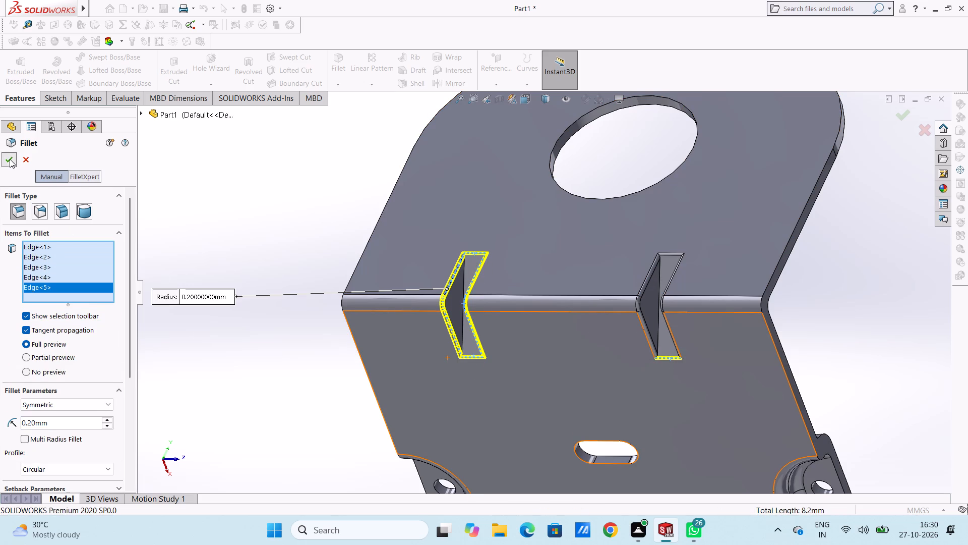
Inspect the bracket from the outer-bend side and the gusset side, finishing with the whole part in isometric view.
scroll(303, 242, "up", 2)
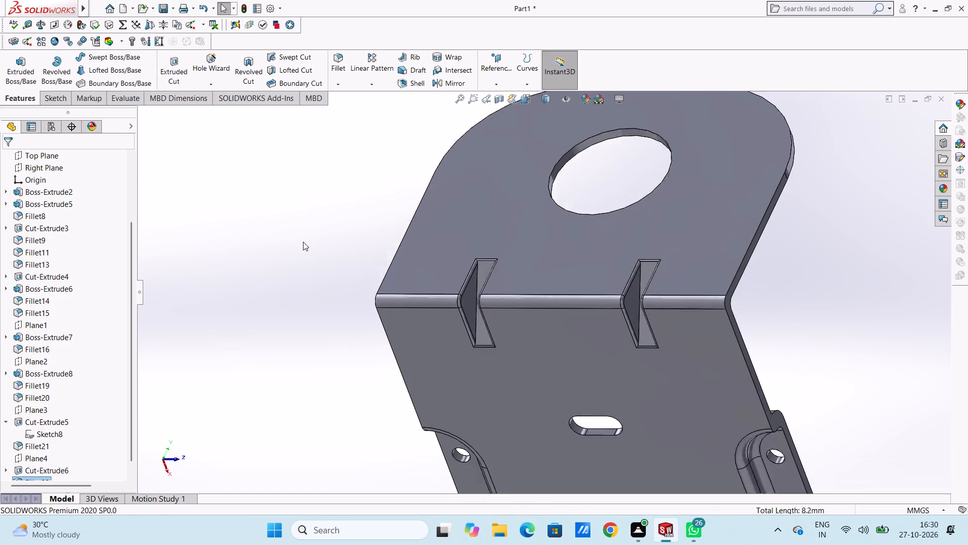
scroll(303, 242, "up", 1)
middle_click_drag(313, 230, 287, 265)
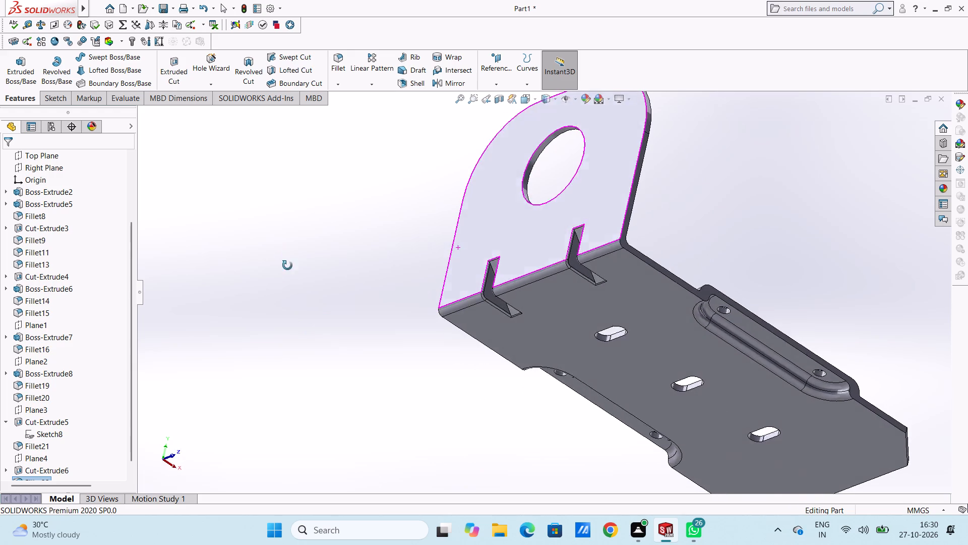
middle_click_drag(287, 265, 295, 311)
scroll(295, 311, "up", 1)
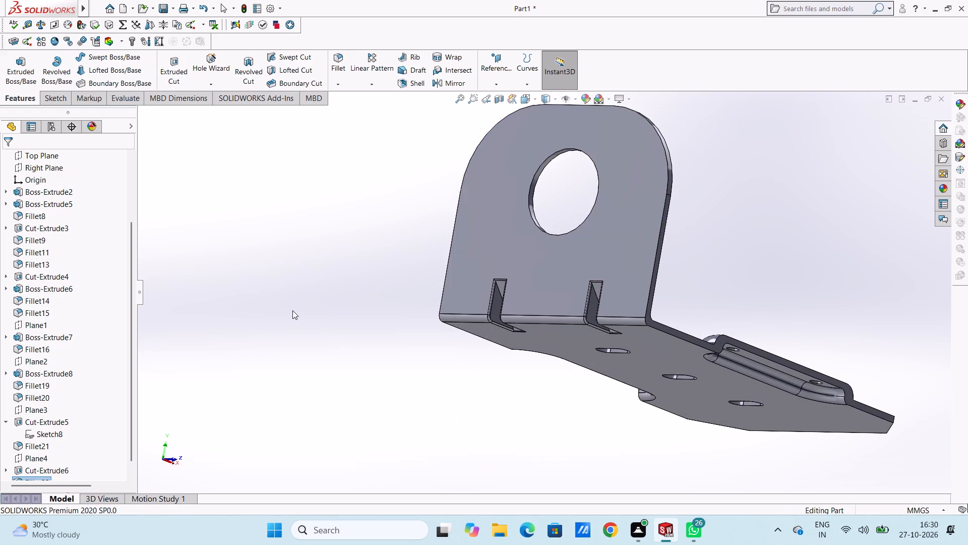
scroll(292, 310, "up", 4)
middle_click_drag(337, 320, 470, 276)
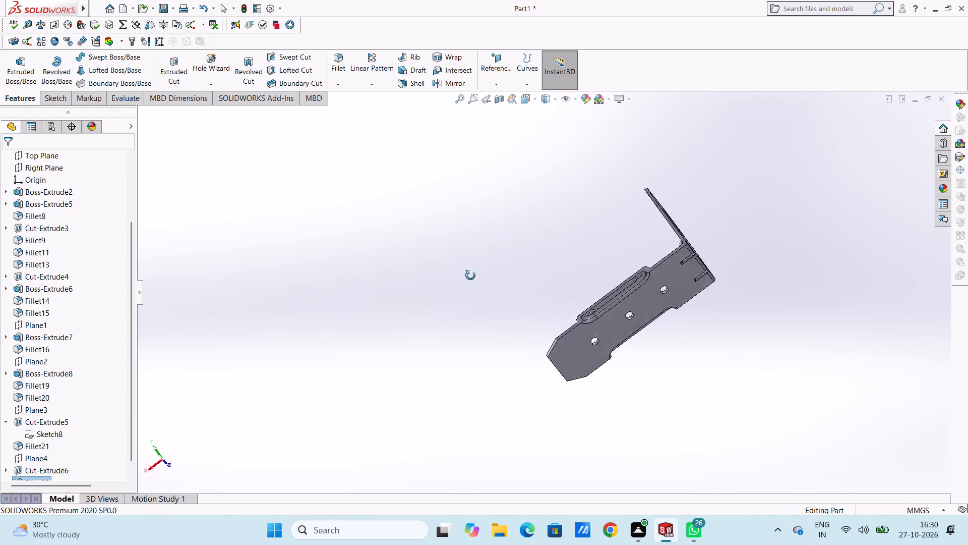
middle_click_drag(470, 276, 346, 282)
scroll(306, 260, "up", 1)
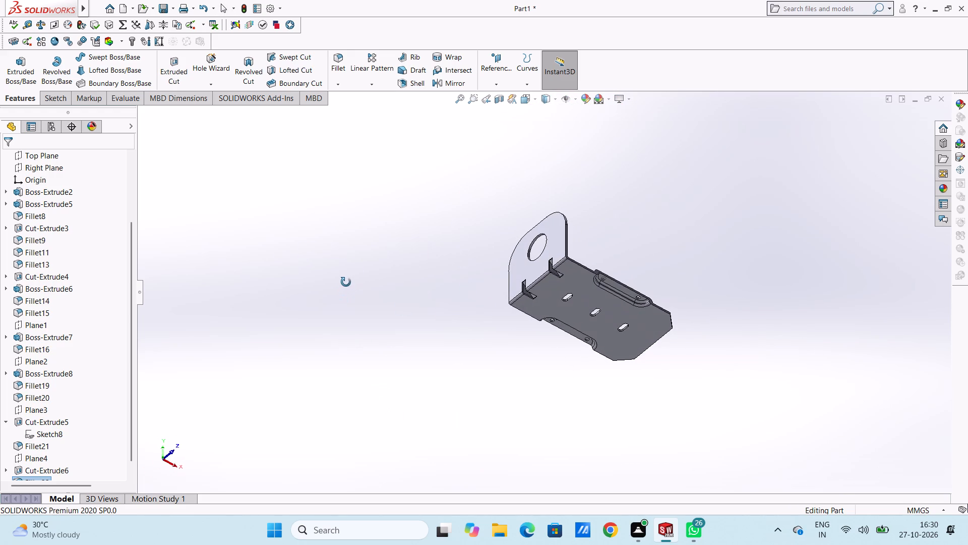
middle_click_drag(346, 282, 312, 316)
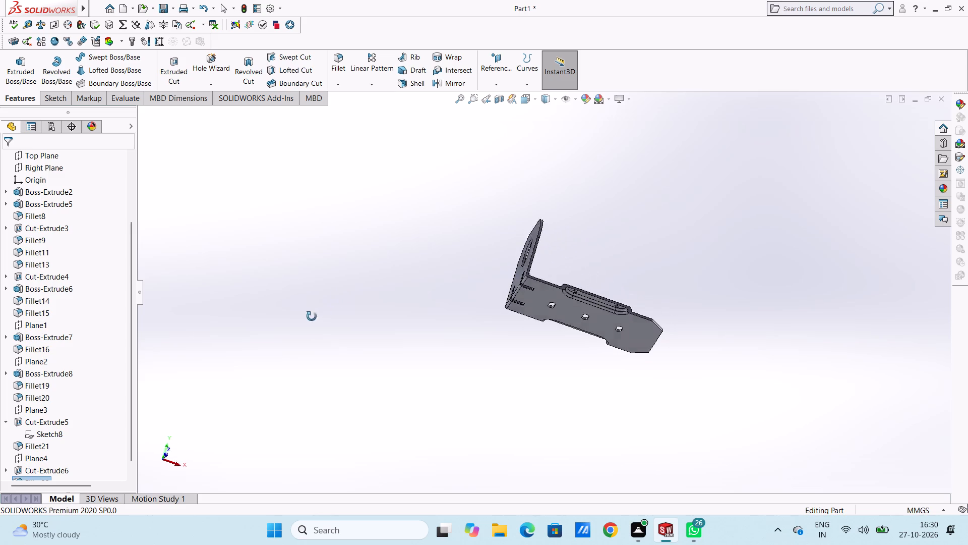
middle_click_drag(312, 316, 262, 414)
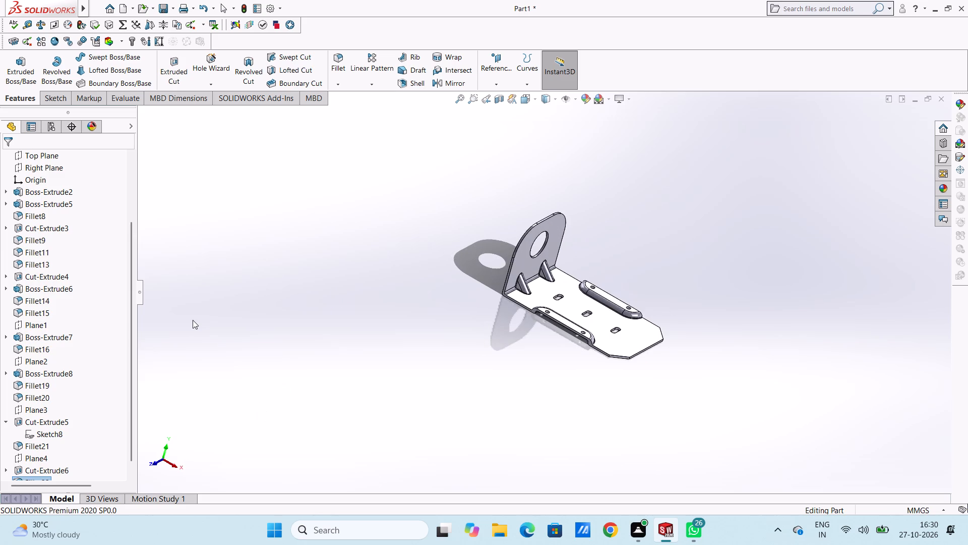
key("ctrl+7")
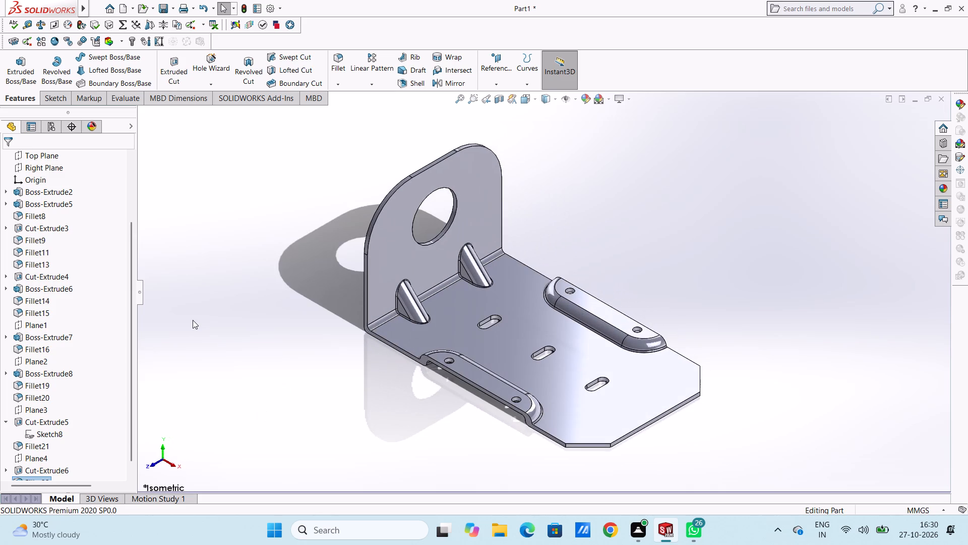
scroll(514, 250, "up", 2)
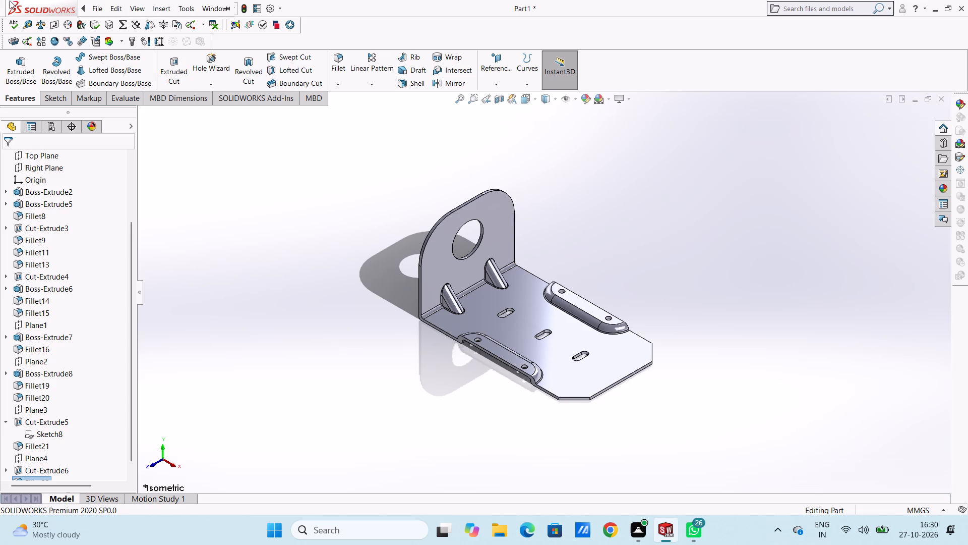
scroll(0, 0, "up", 2)
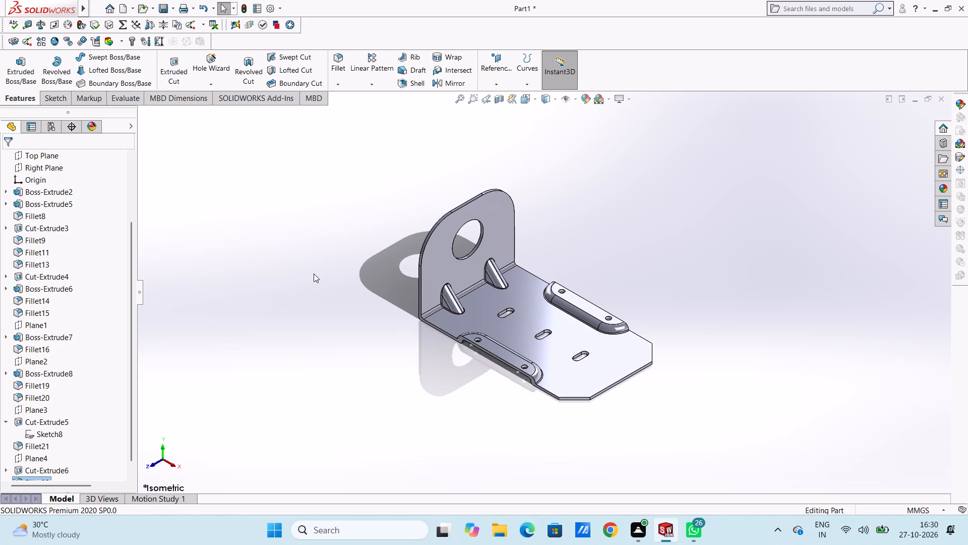
scroll(317, 268, "up", 4)
scroll(624, 301, "down", 1)
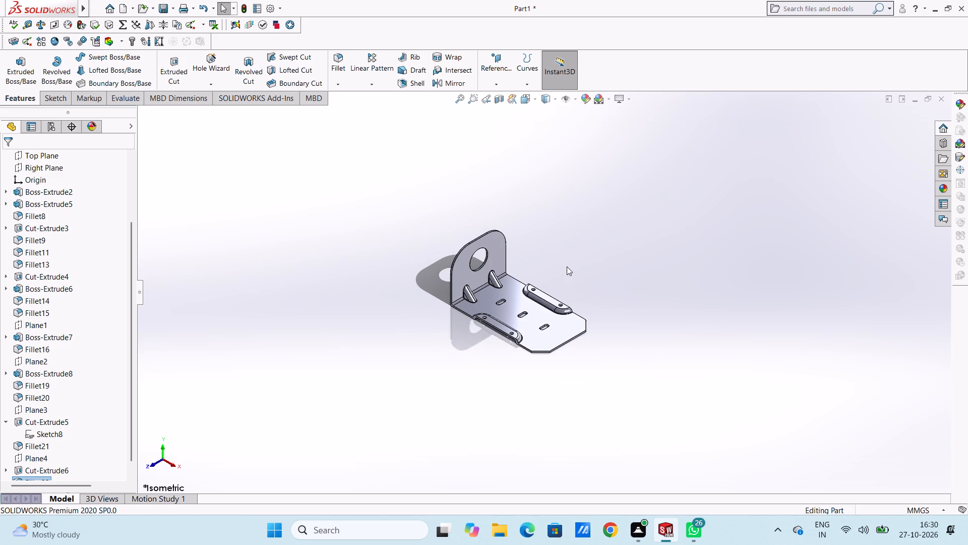
Colour the whole part dark green with RGB 0, 126, 12, applied to all display states.
key("Escape")
key("Escape")
scroll(522, 301, "down", 3)
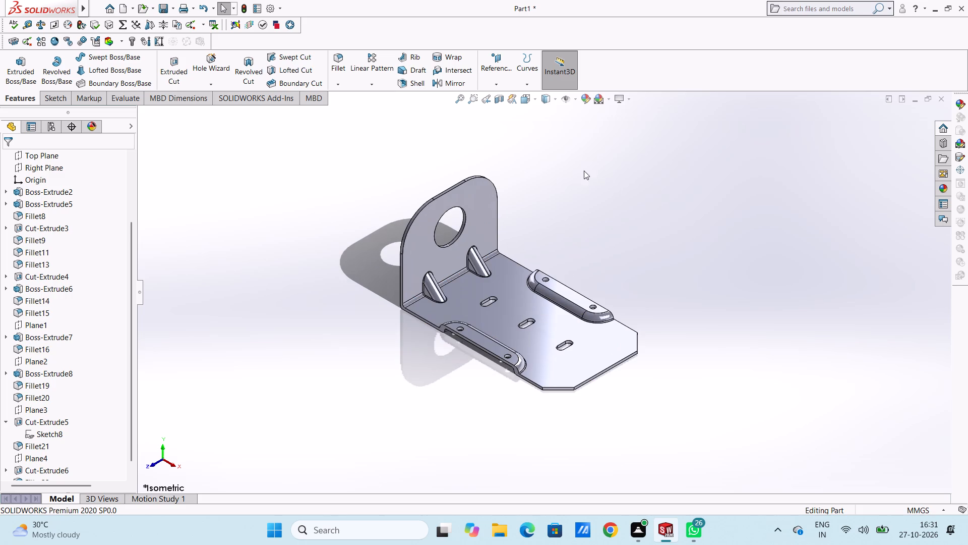
left_click(585, 100)
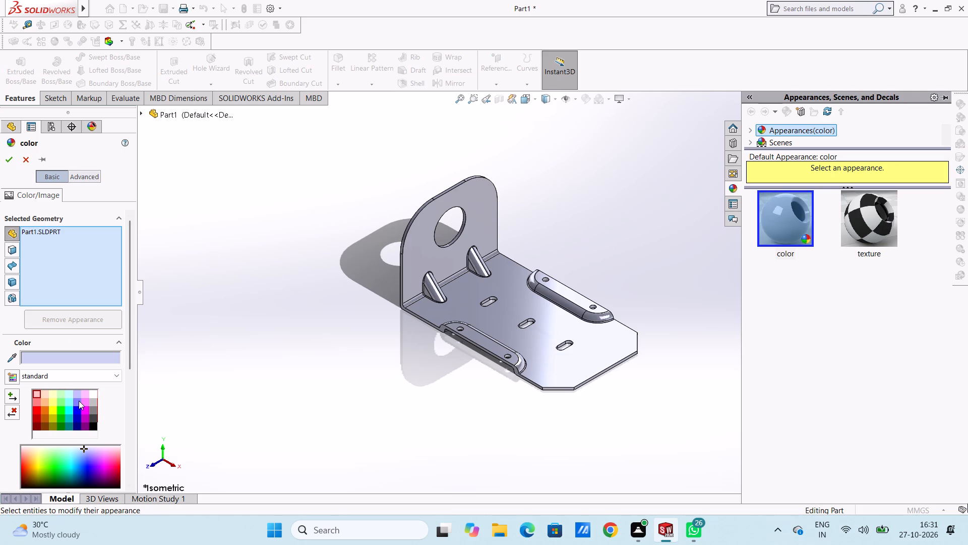
scroll(63, 405, "down", 2)
left_click(50, 312)
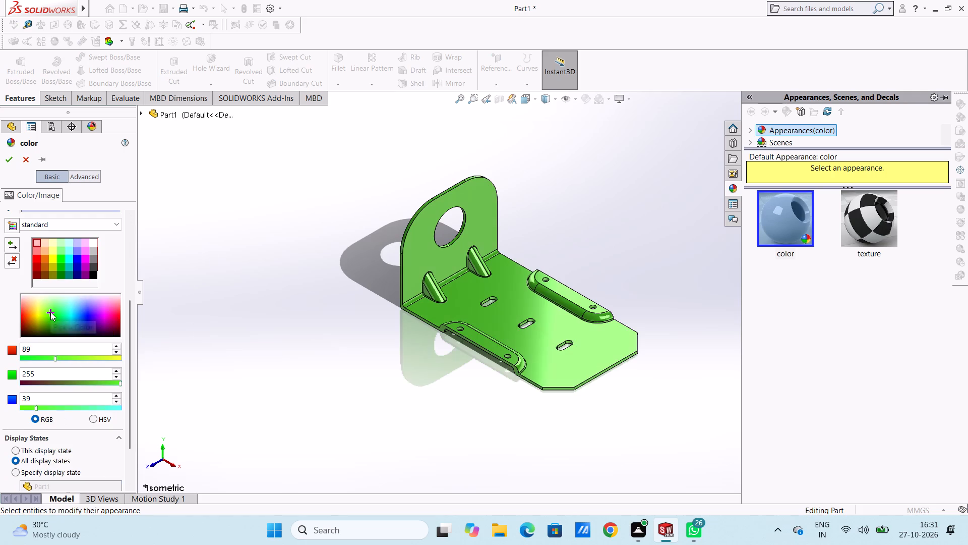
left_click(54, 316)
left_click(57, 323)
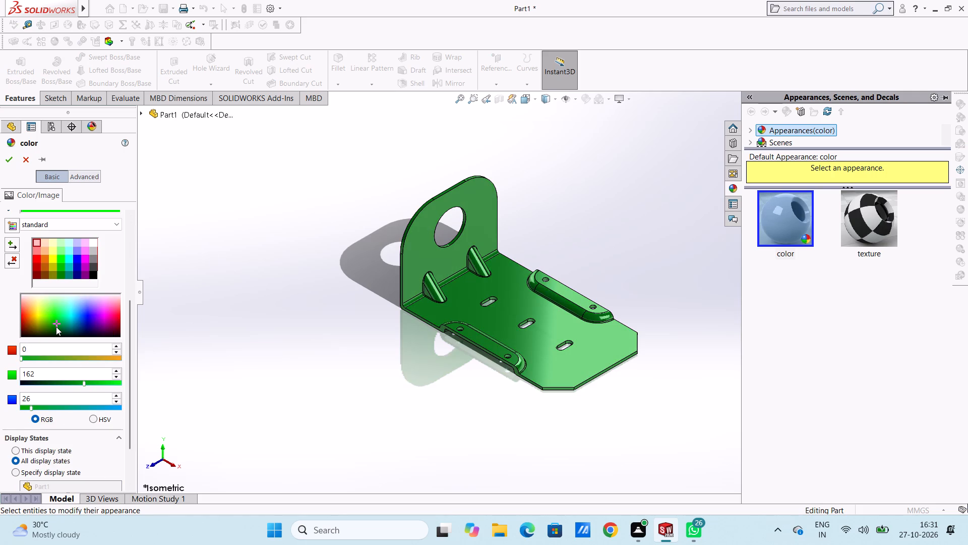
left_click(56, 326)
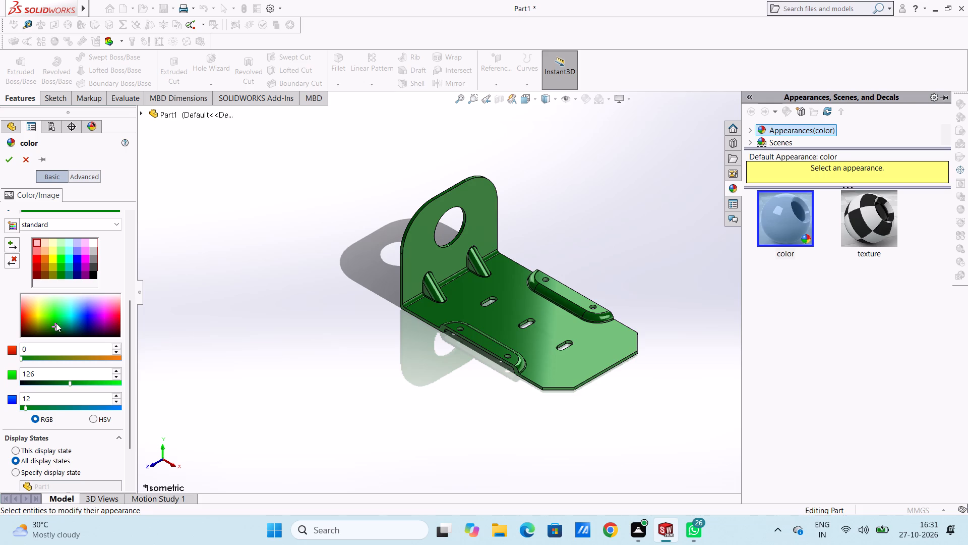
left_click(3, 159)
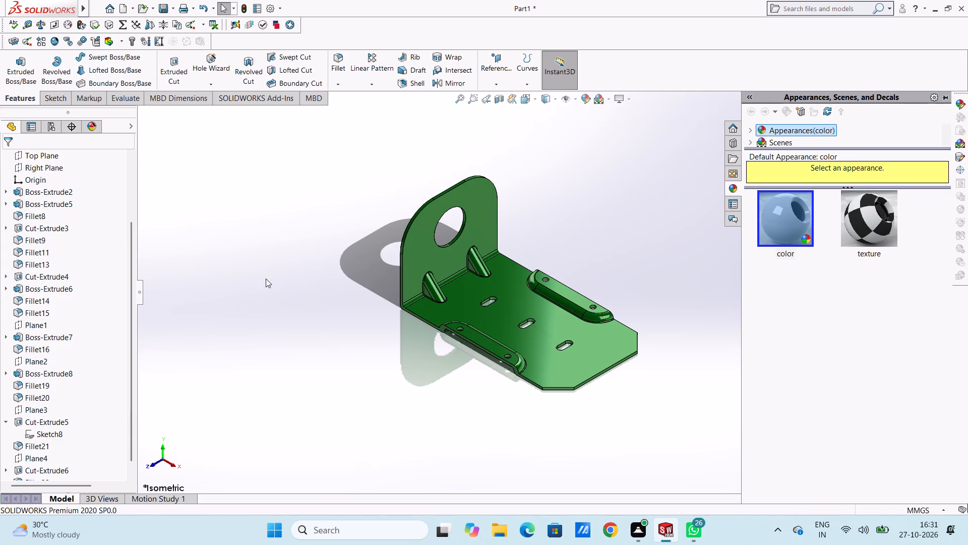
Apply the chromium plate metal appearance to only the inner face of the large round hole in the upright flange.
scroll(434, 205, "down", 2)
scroll(518, 200, "down", 3)
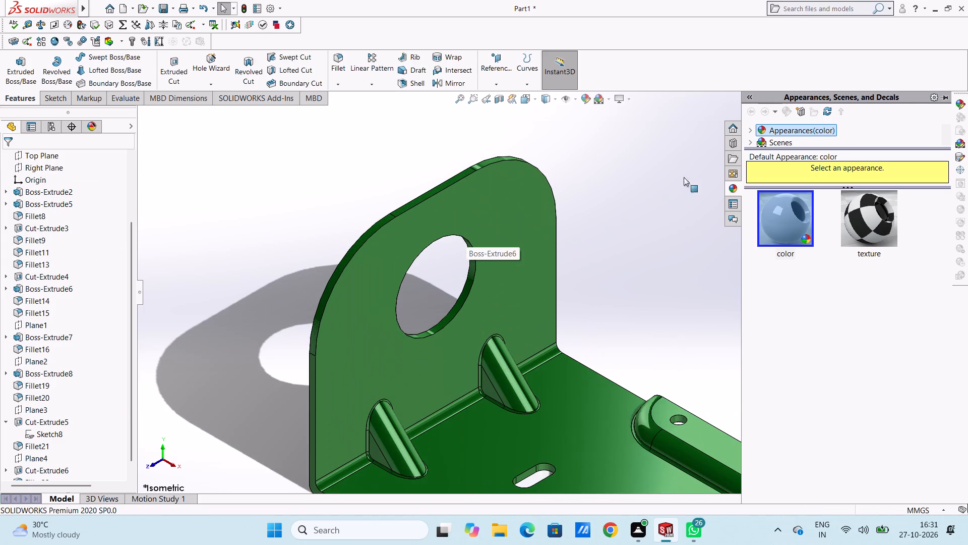
left_click_drag(771, 150, 783, 257)
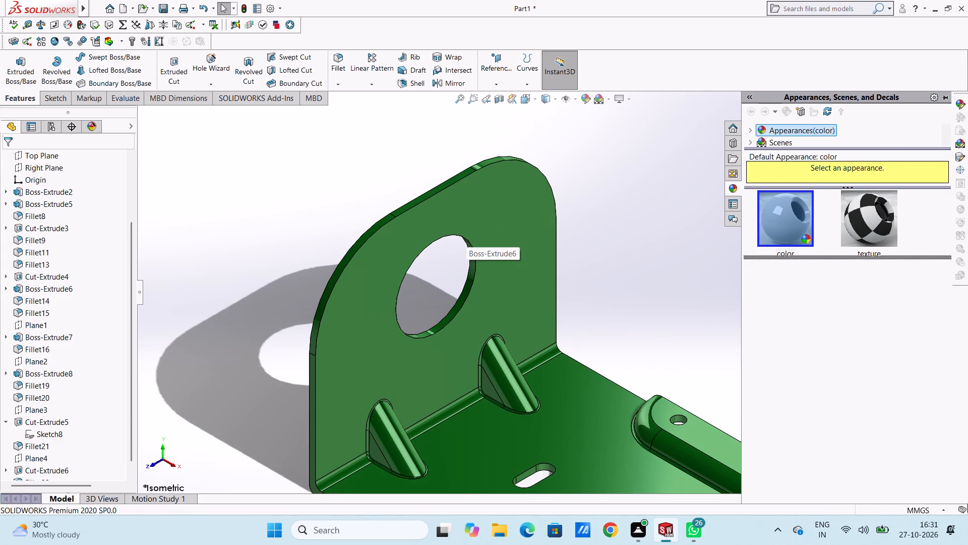
left_click_drag(783, 257, 784, 269)
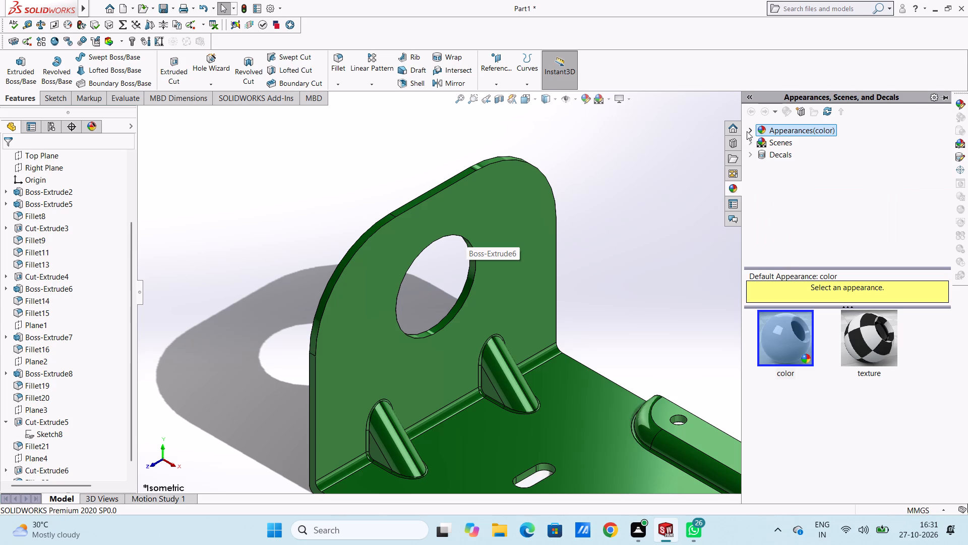
left_click(748, 131)
scroll(410, 266, "down", 4)
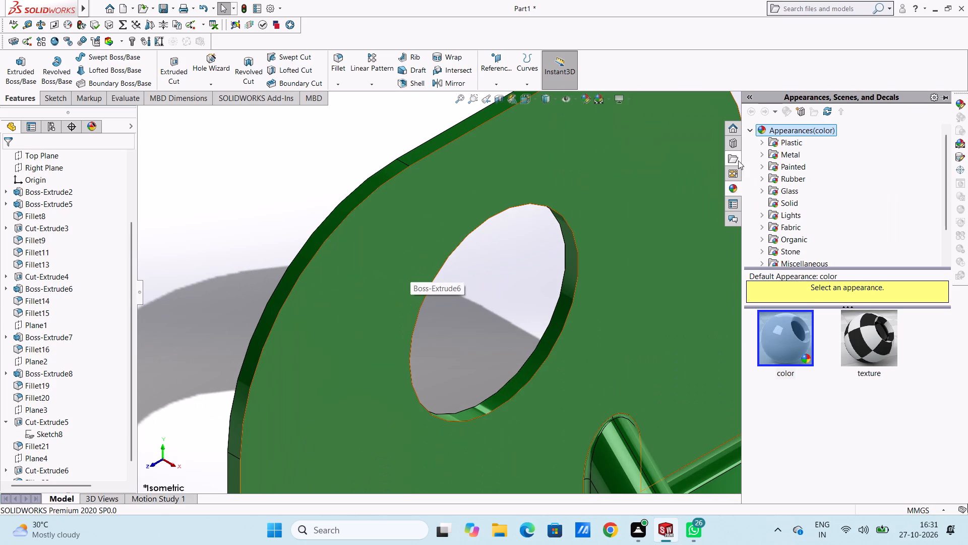
left_click(791, 150)
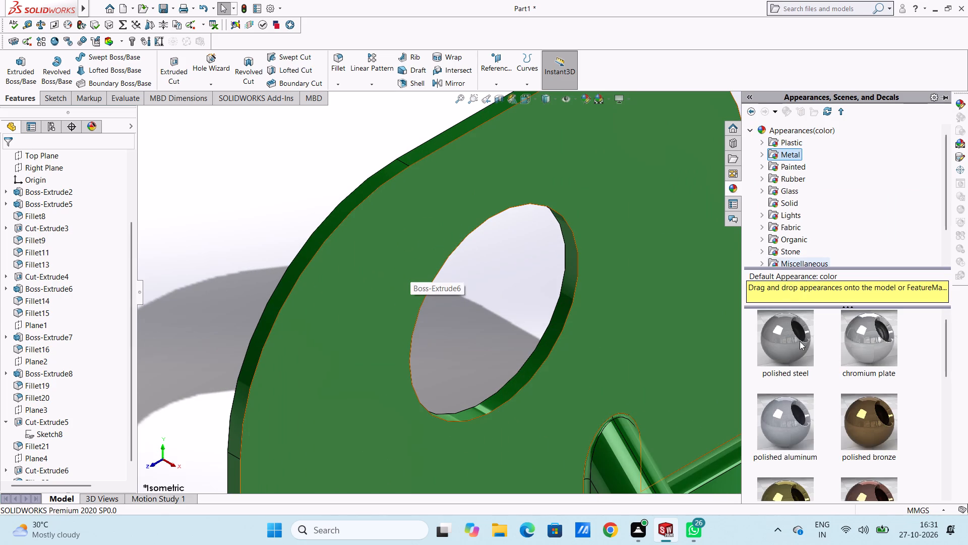
left_click_drag(874, 329, 562, 298)
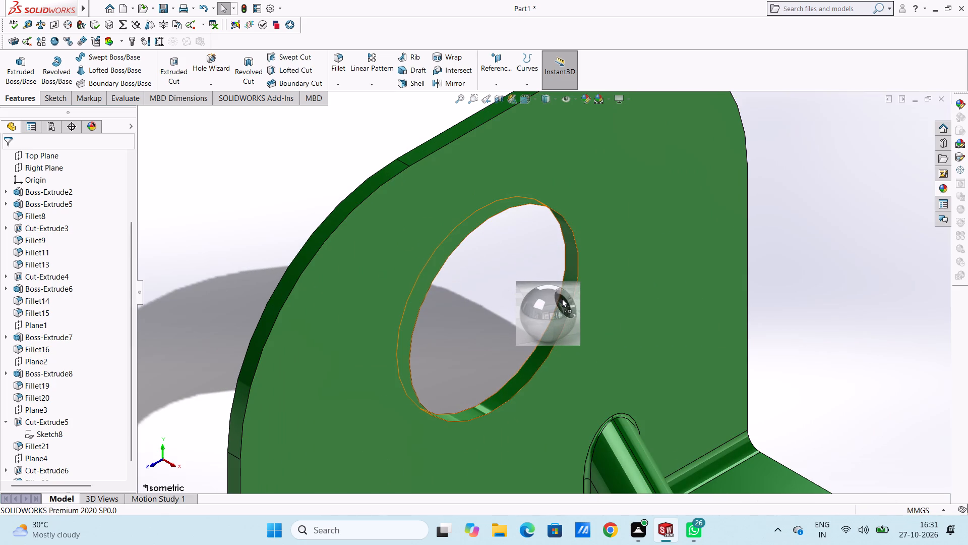
left_click_drag(562, 298, 563, 298)
left_click(532, 302)
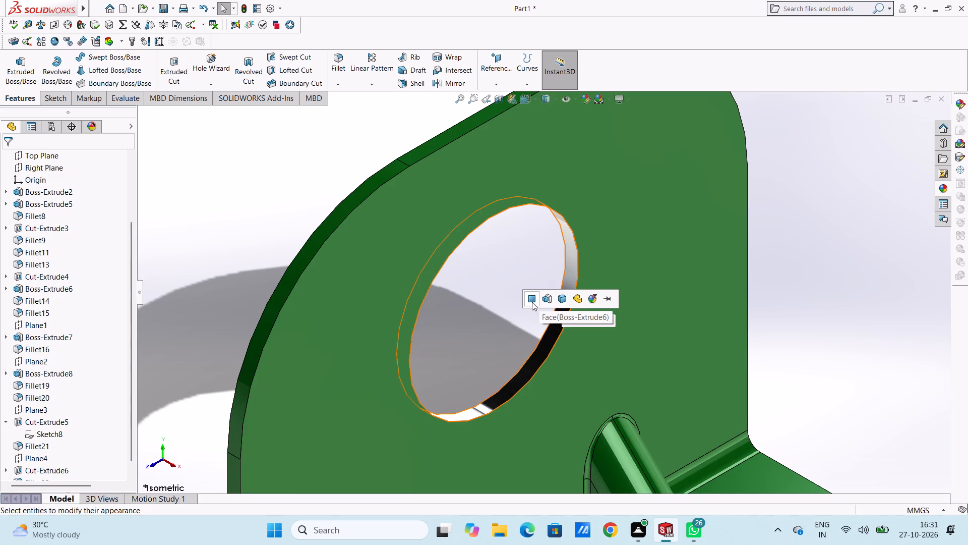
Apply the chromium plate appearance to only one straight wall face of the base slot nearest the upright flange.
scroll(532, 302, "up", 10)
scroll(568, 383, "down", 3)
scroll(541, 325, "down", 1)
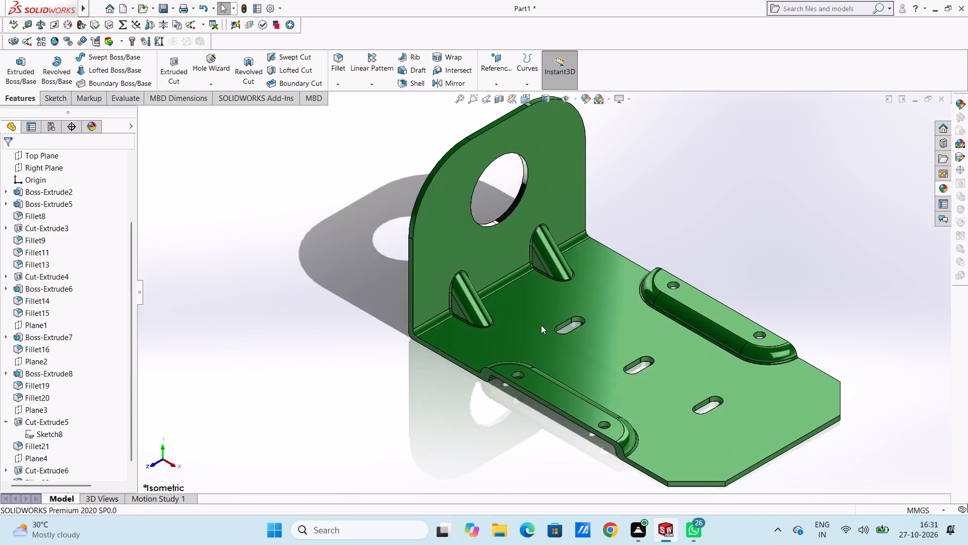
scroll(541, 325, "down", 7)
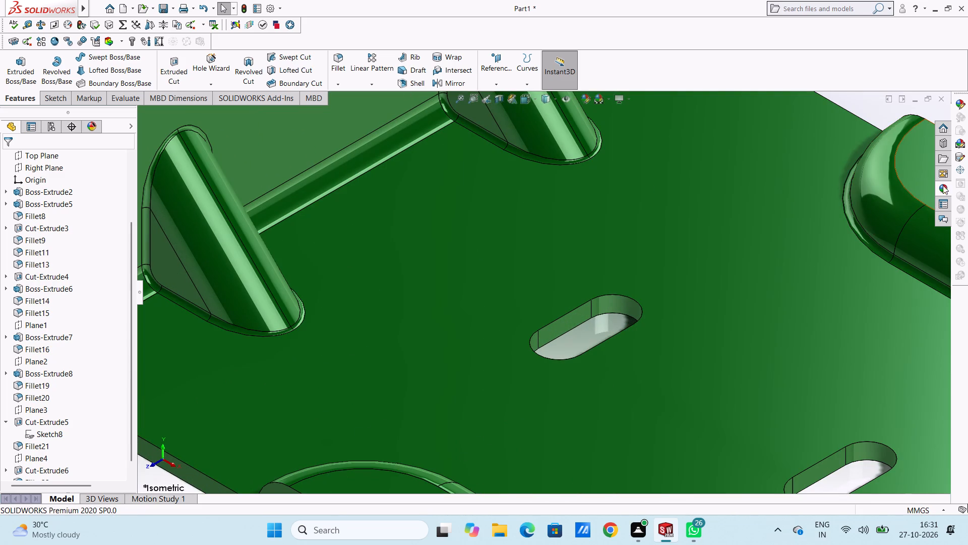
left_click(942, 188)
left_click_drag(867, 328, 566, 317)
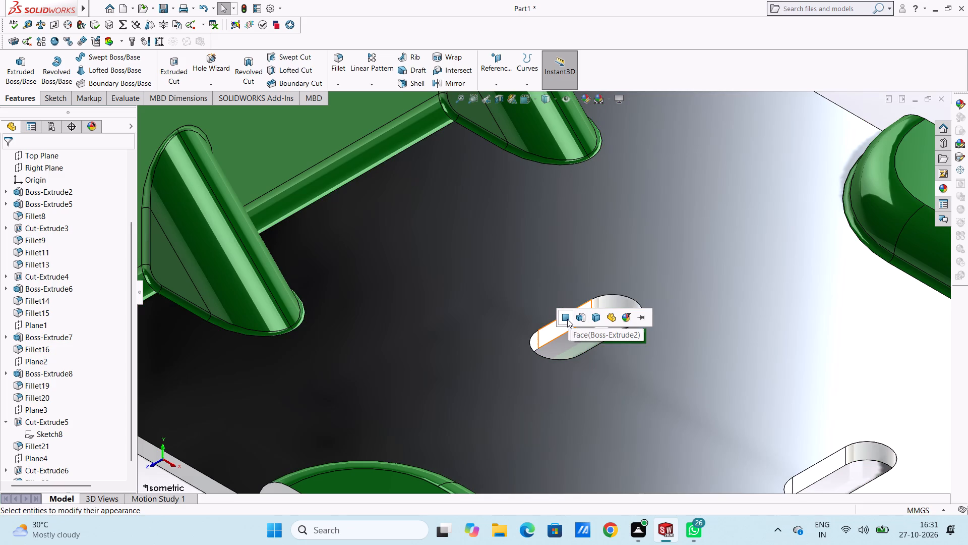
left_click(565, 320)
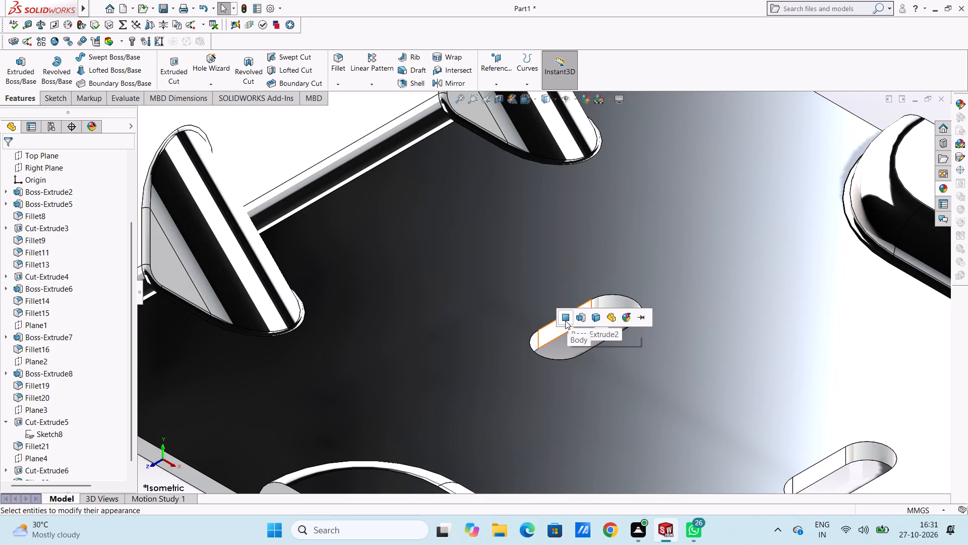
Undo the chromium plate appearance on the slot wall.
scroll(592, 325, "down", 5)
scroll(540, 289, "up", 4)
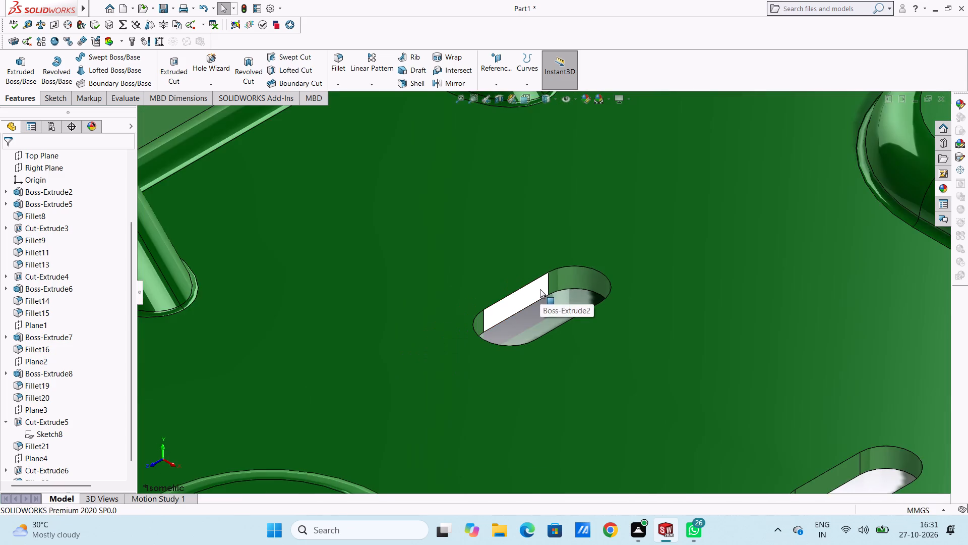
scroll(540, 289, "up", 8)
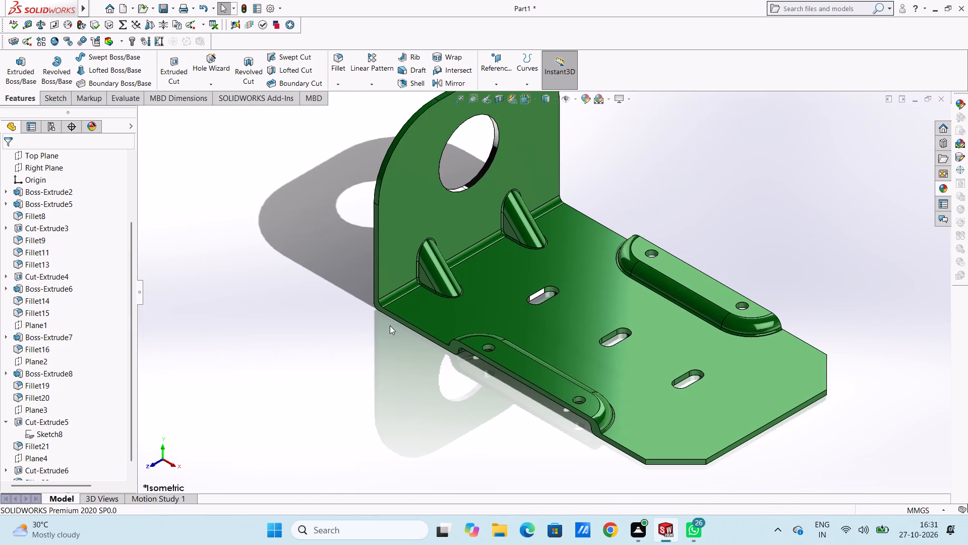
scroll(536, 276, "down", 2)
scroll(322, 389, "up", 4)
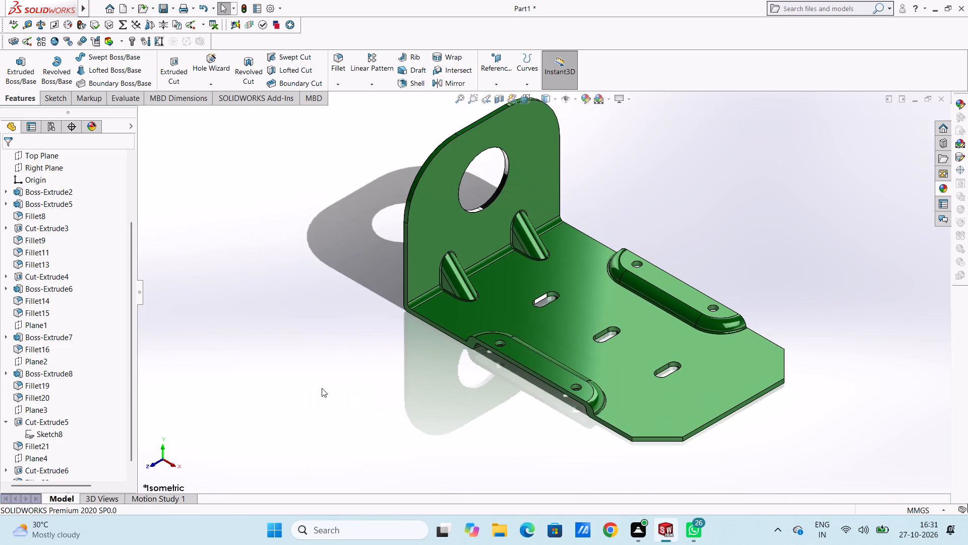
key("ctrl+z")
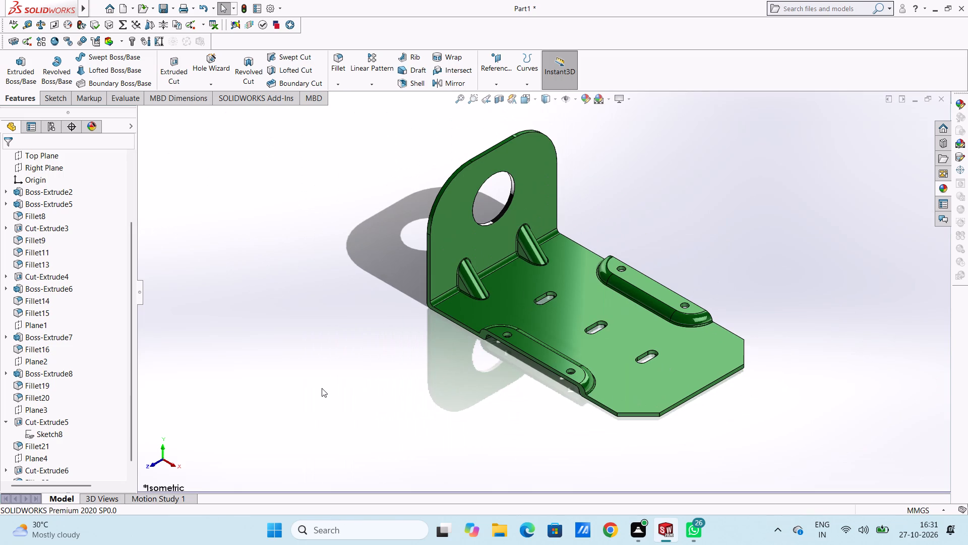
Colour one straight wall and both rounded end faces of the slot nearest the upright flange light gray.
scroll(523, 275, "down", 3)
scroll(618, 167, "down", 1)
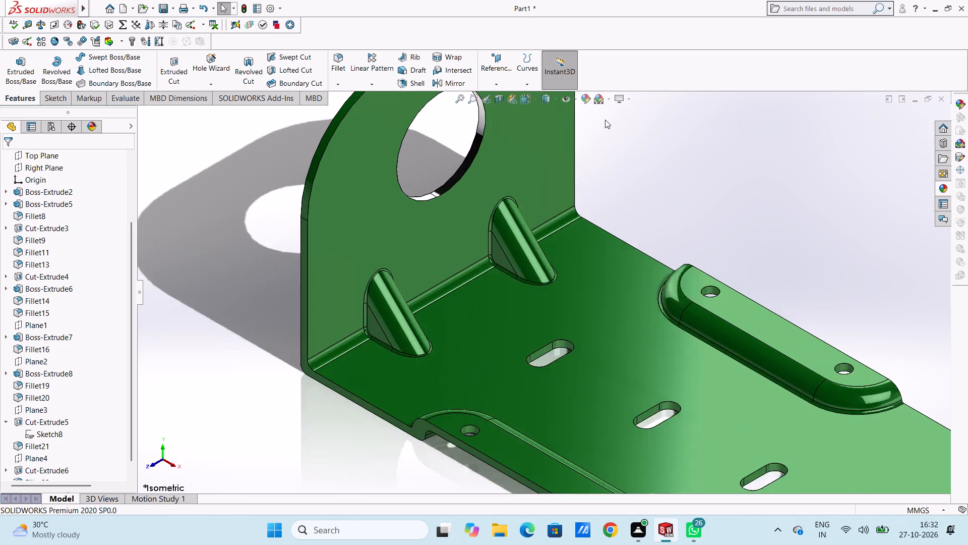
scroll(605, 120, "down", 1)
left_click(523, 411)
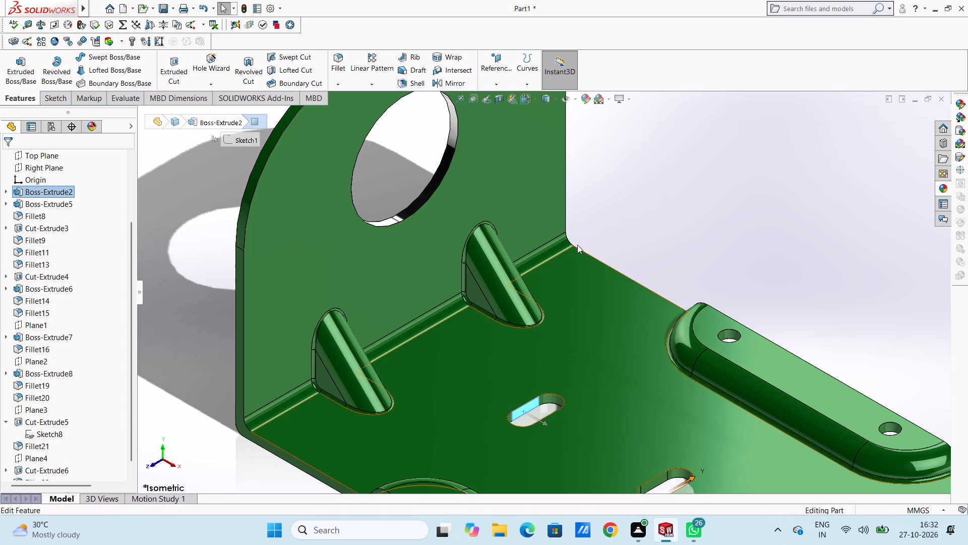
left_click(582, 103)
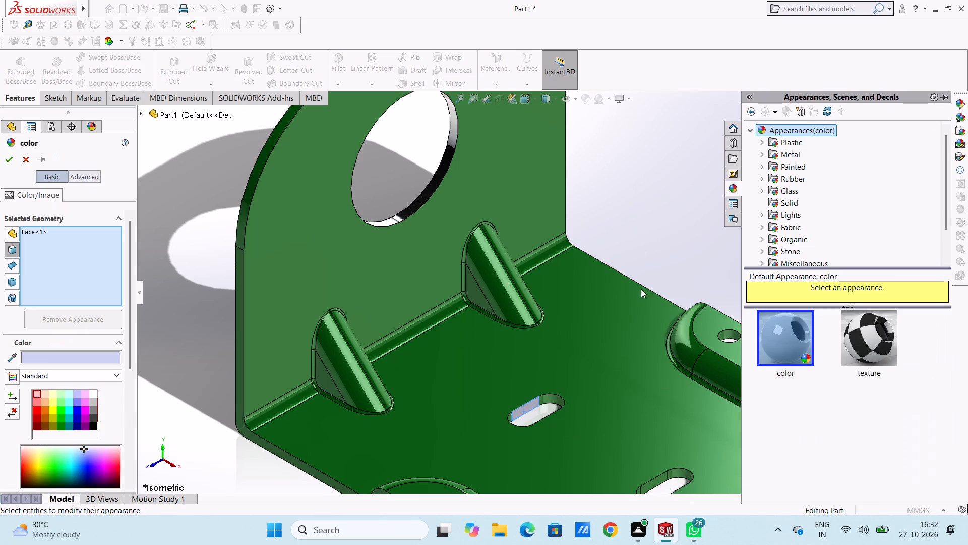
left_click(93, 399)
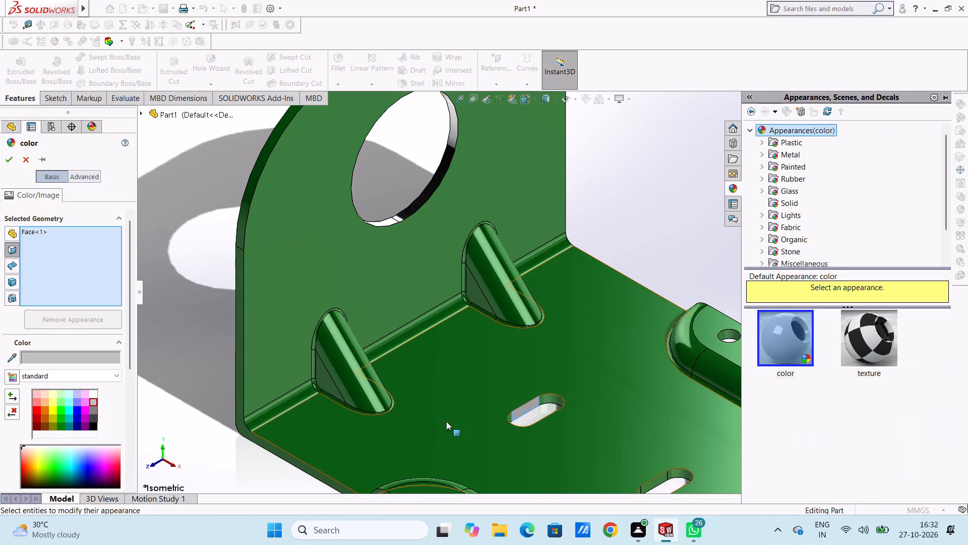
left_click(552, 399)
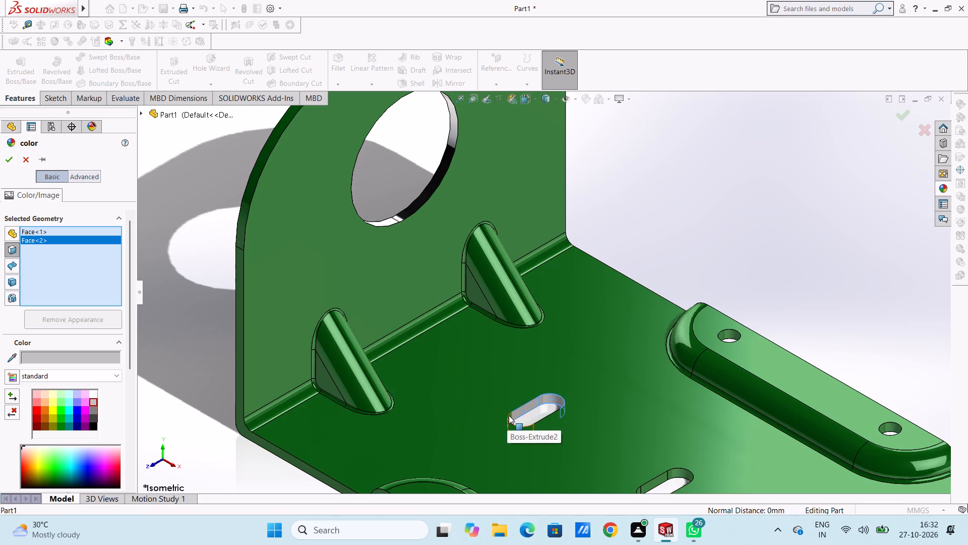
left_click(509, 415)
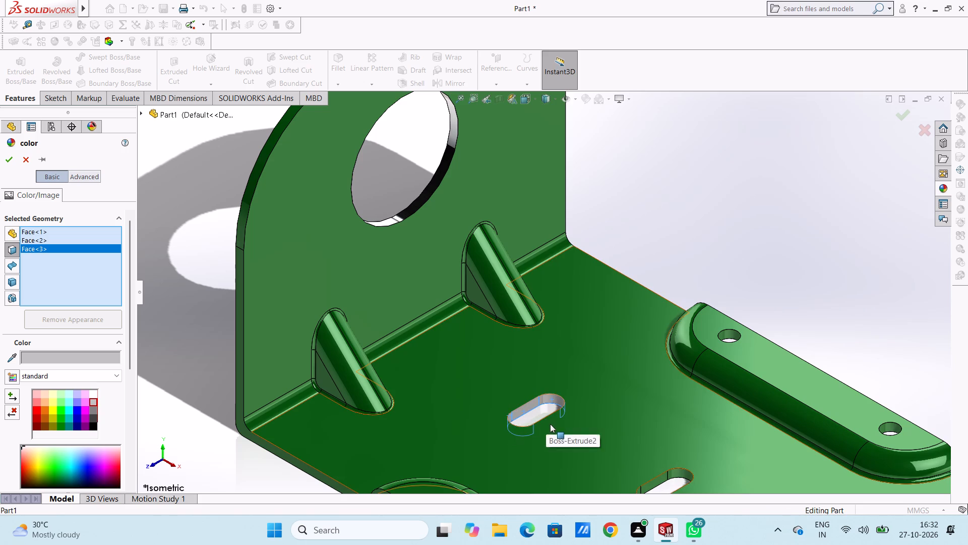
Include one straight wall and both rounded end faces of the middle and farthest base slots in the light gray colouring.
left_click(655, 477)
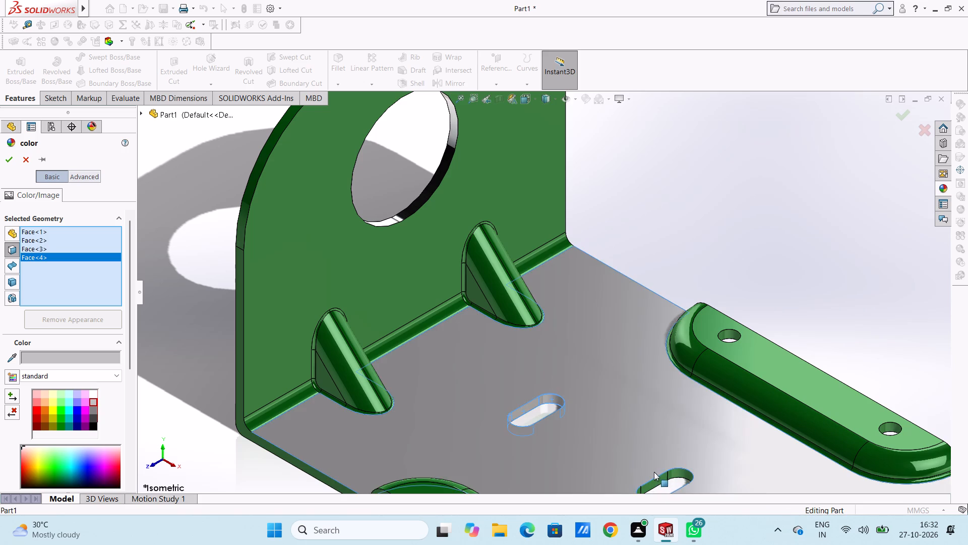
scroll(651, 469, "up", 4)
left_click(575, 379)
scroll(608, 397, "down", 4)
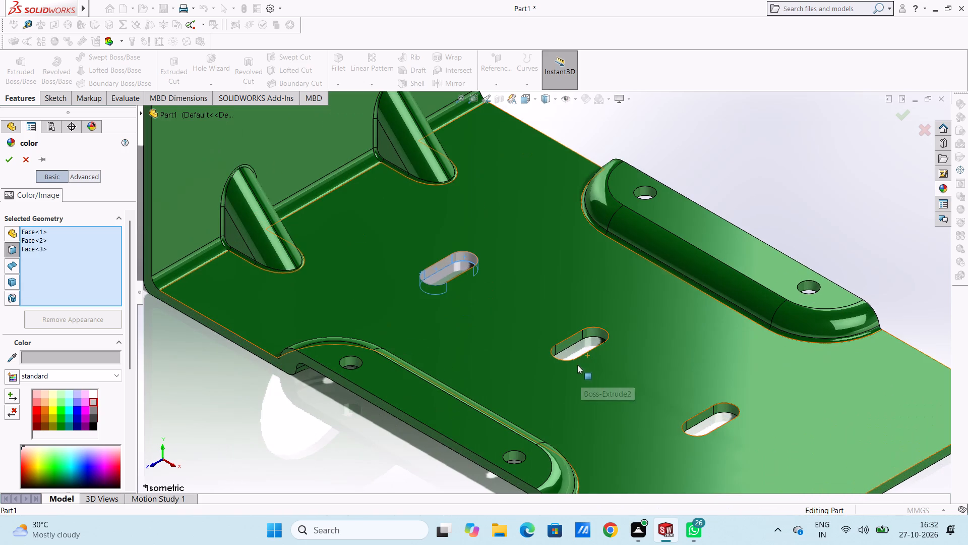
left_click(571, 339)
left_click(588, 335)
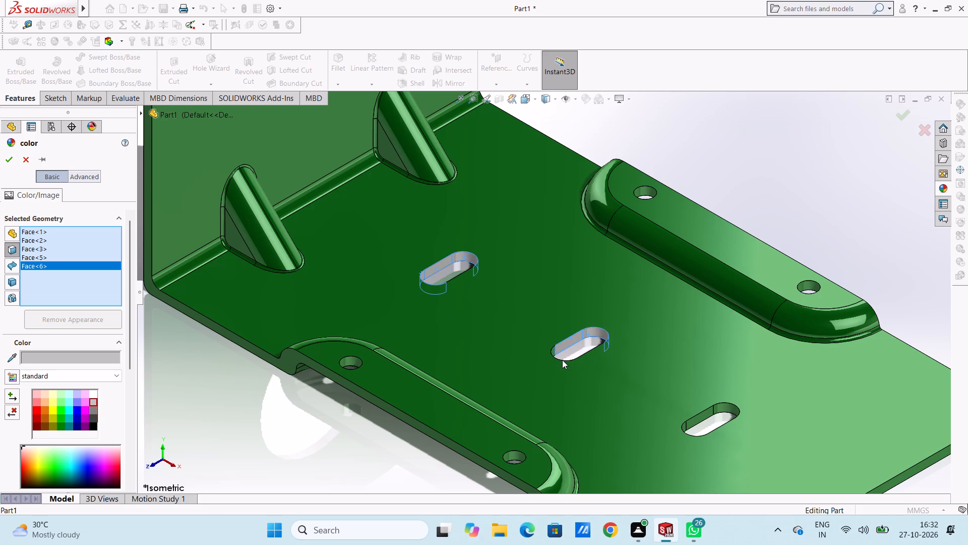
left_click(555, 351)
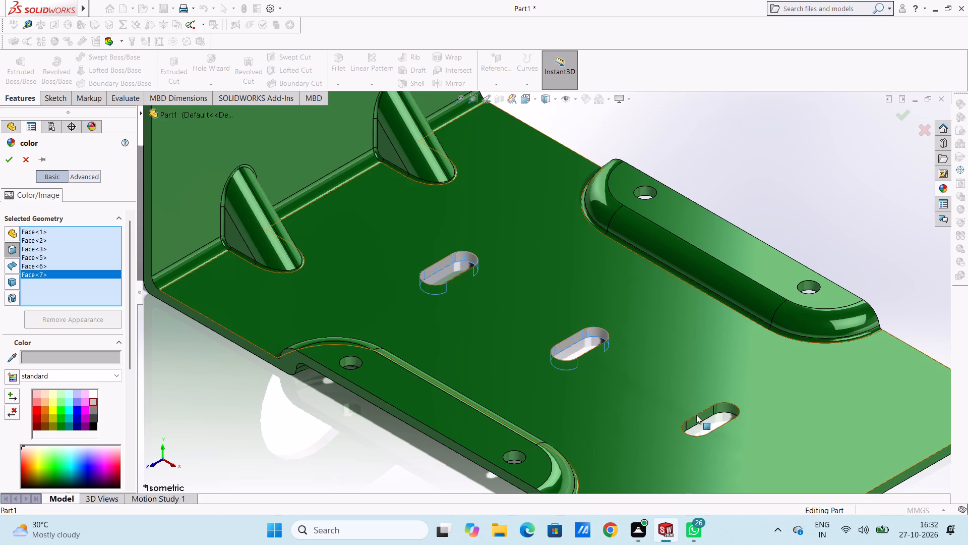
left_click(699, 419)
left_click(722, 411)
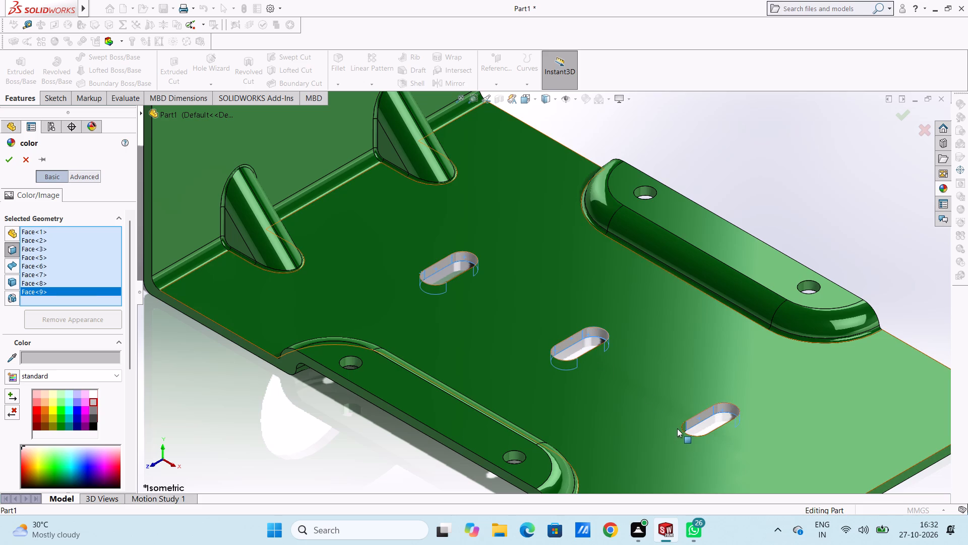
left_click(683, 428)
Add the remaining straight wall of all three base slots to the selection and apply the light gray colour.
middle_click_drag(522, 310, 565, 358)
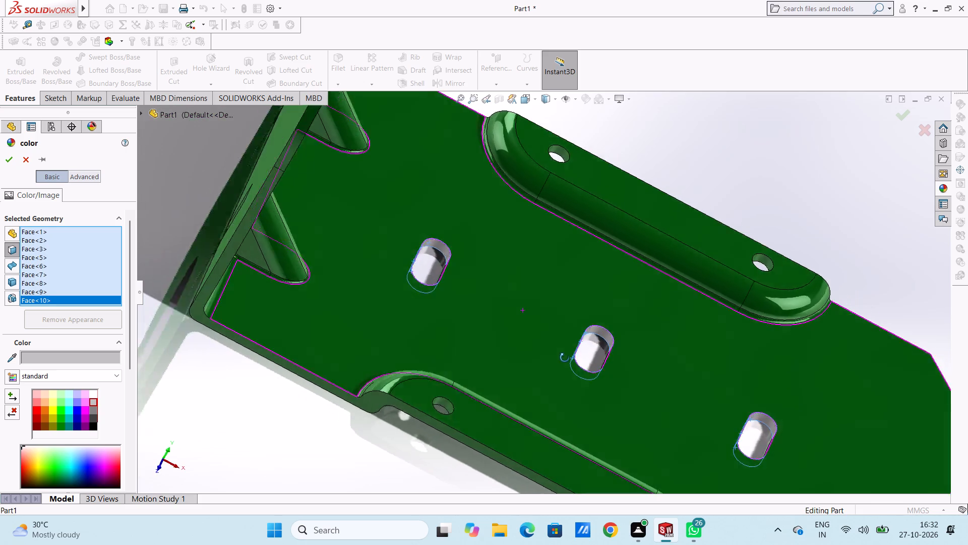
middle_click_drag(565, 358, 588, 395)
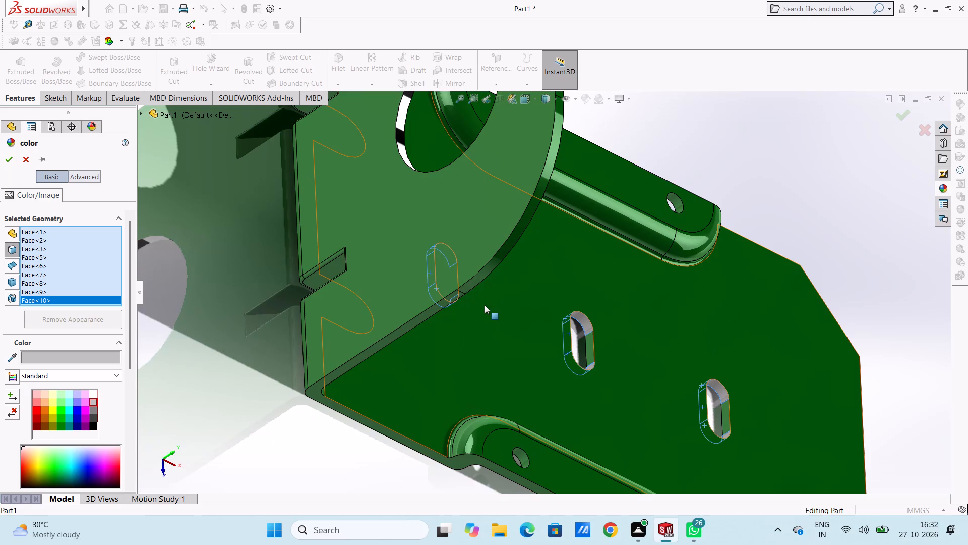
middle_click_drag(480, 305, 466, 302)
left_click(454, 285)
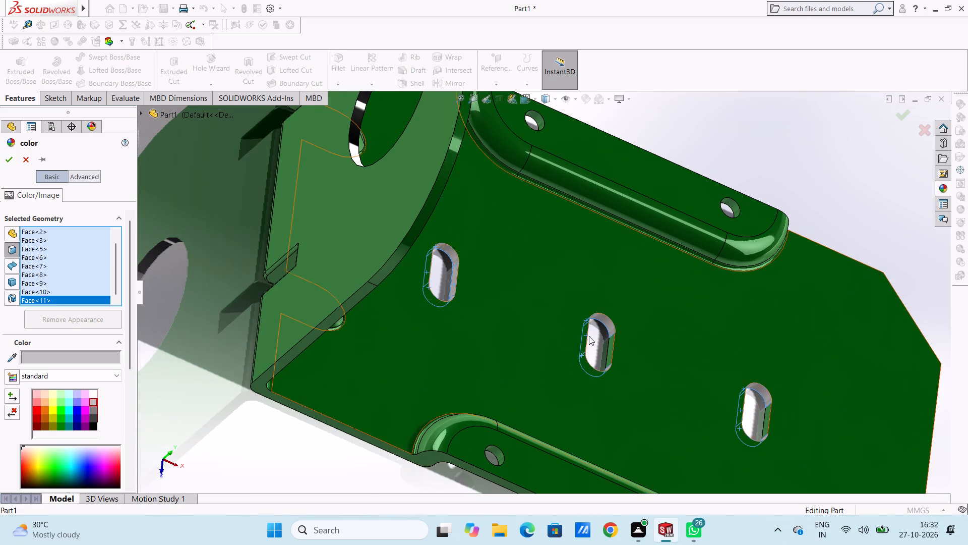
left_click(613, 347)
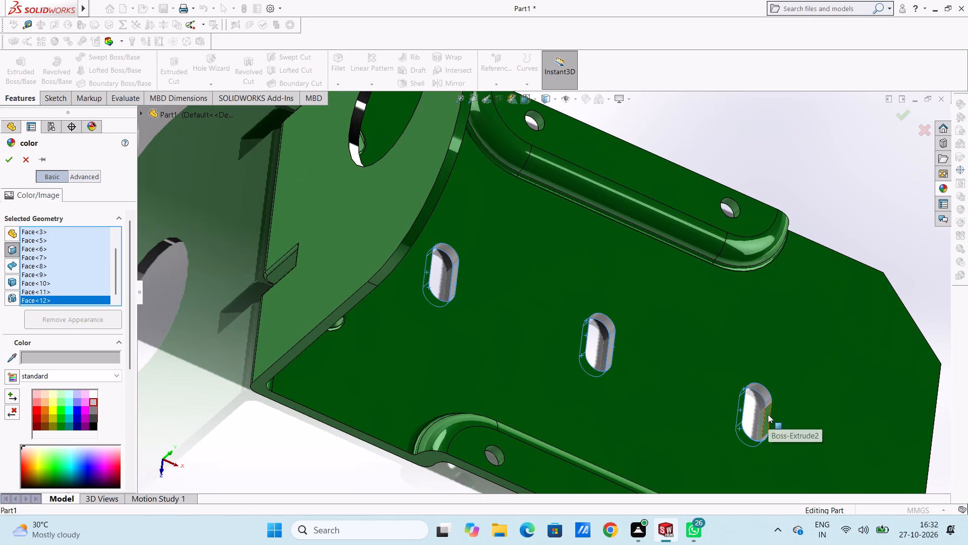
left_click(768, 414)
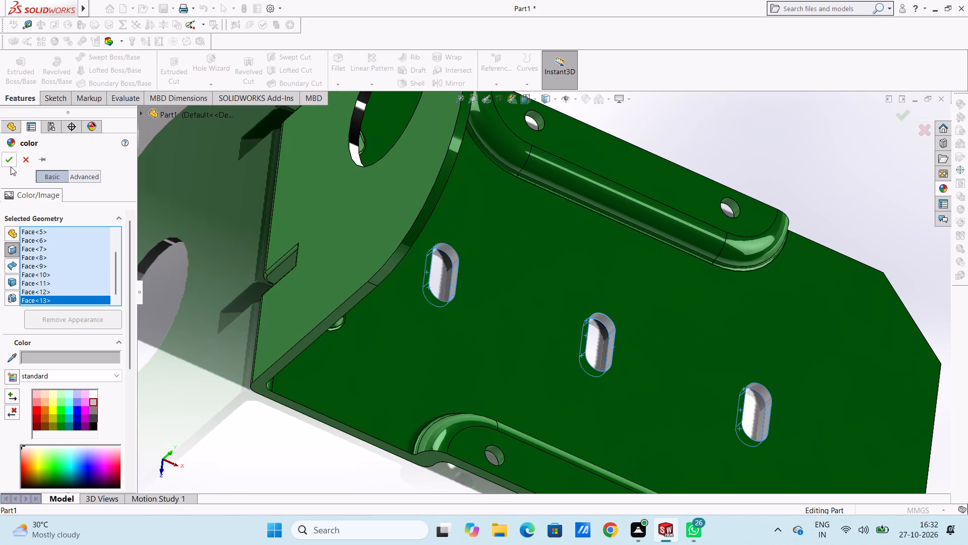
left_click(12, 164)
Apply a metal appearance to the whole Cut-Extrude4 feature, the small round holes in the raised pads.
scroll(283, 341, "up", 5)
middle_click_drag(285, 370, 259, 311)
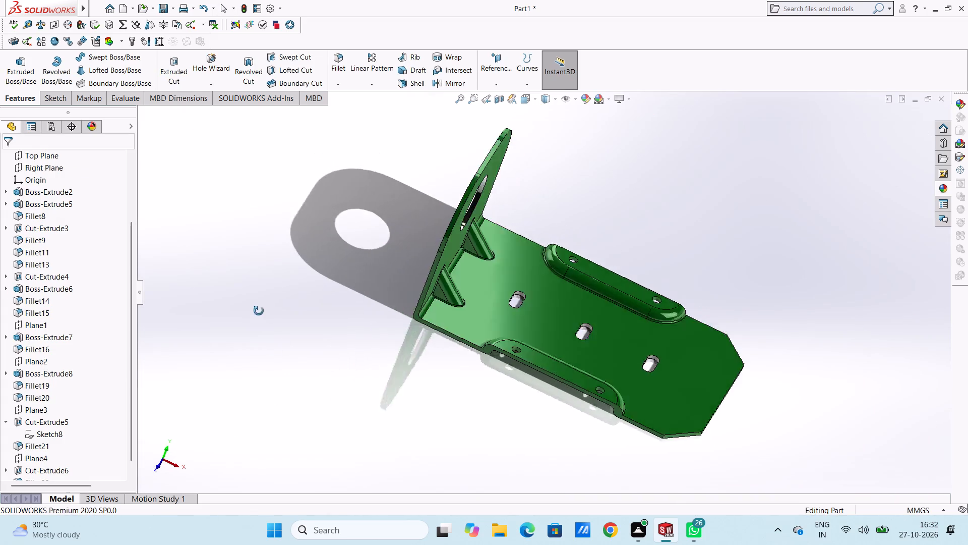
middle_click_drag(259, 311, 244, 293)
scroll(558, 396, "down", 4)
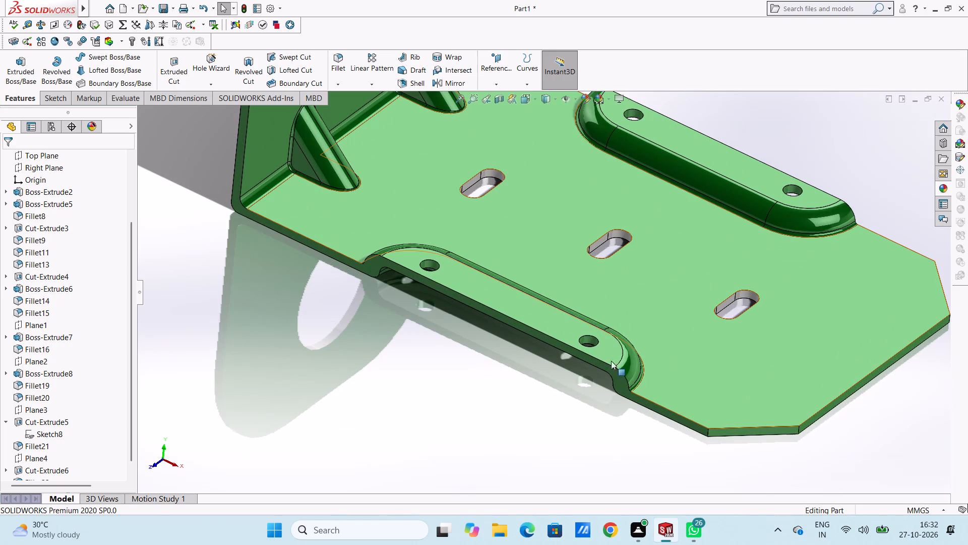
left_click(940, 186)
scroll(423, 259, "down", 5)
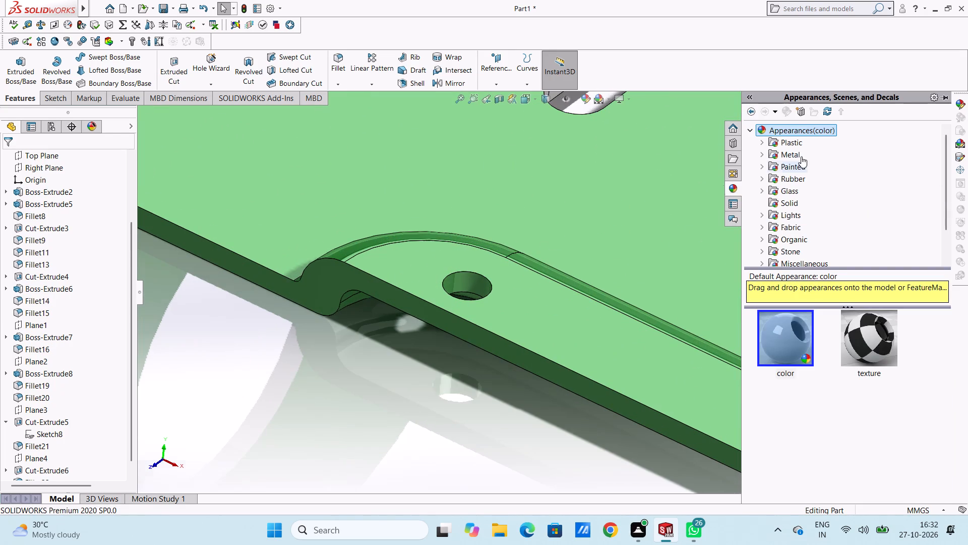
left_click(789, 156)
left_click_drag(874, 329, 474, 282)
left_click(488, 282)
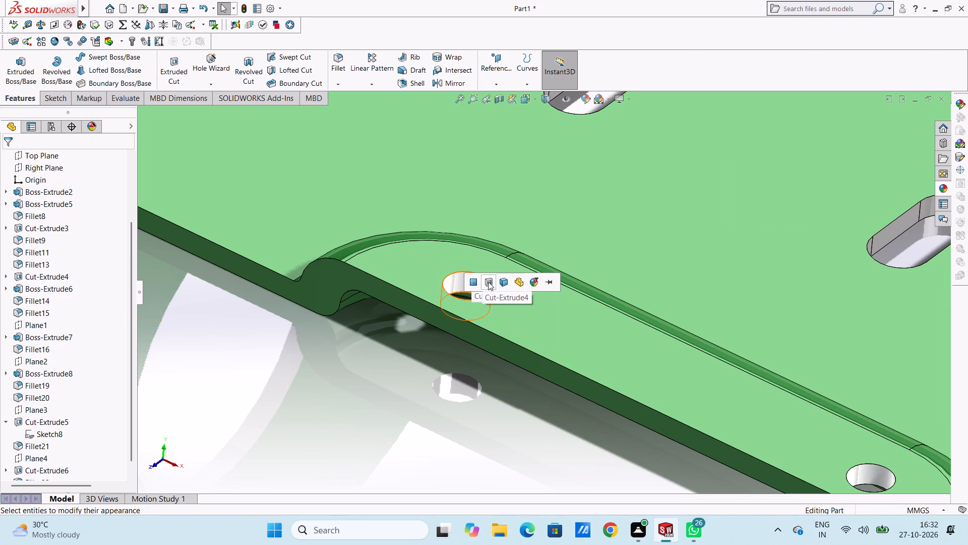
scroll(488, 281, "up", 6)
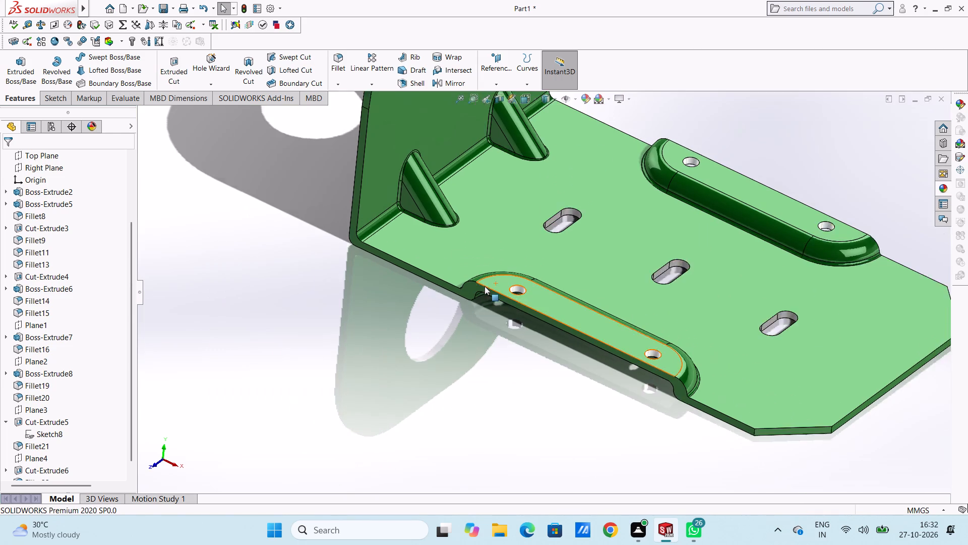
scroll(485, 286, "up", 1)
key("Escape")
key("Escape")
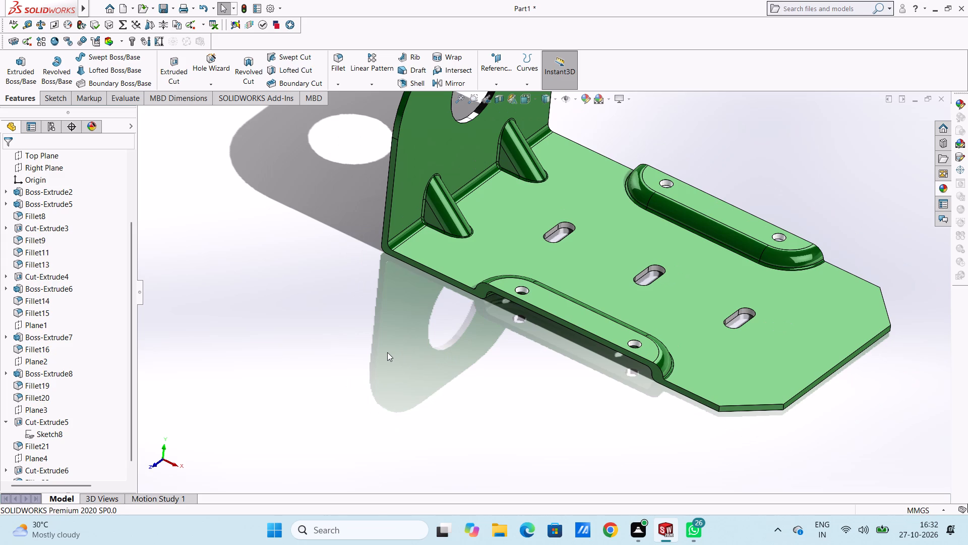
Show the whole bracket in the isometric view.
key("ctrl+7")
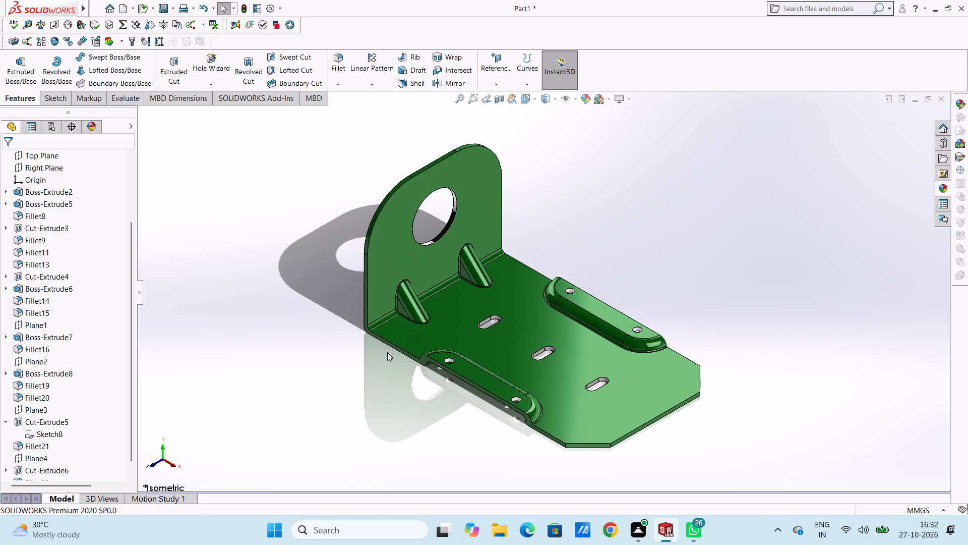
scroll(389, 354, "up", 2)
scroll(581, 341, "down", 1)
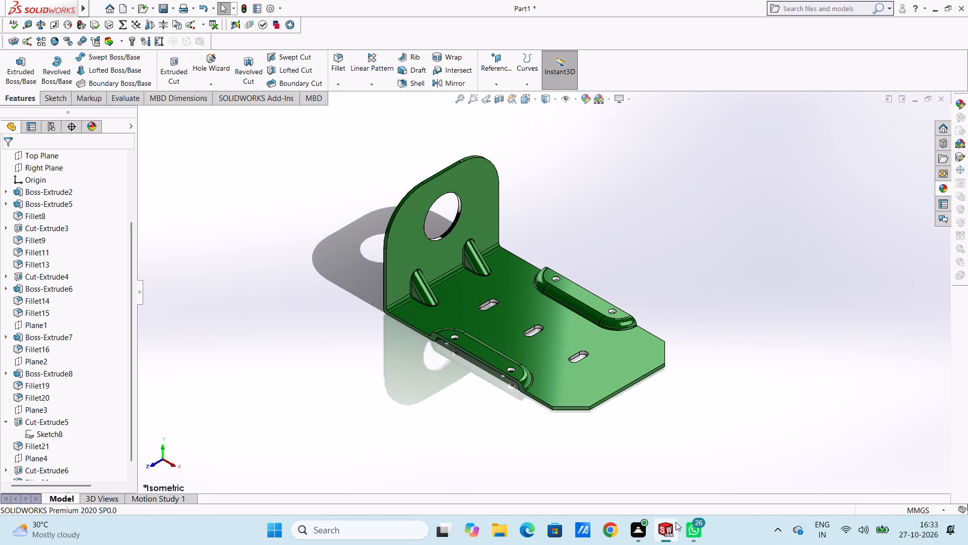
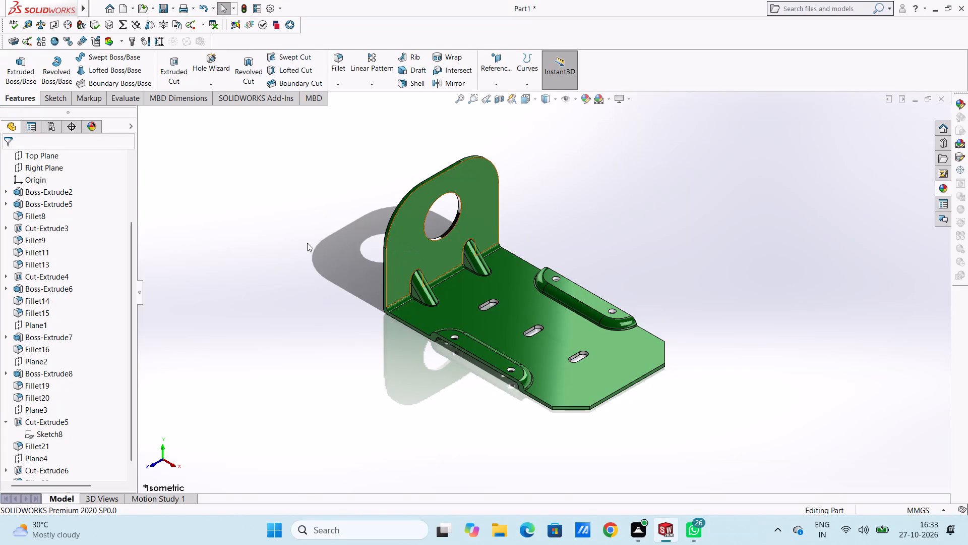
Save the part in the Documents folder as "SolidWorks Sheet Metal Forming L-Bracket Tool".
key("ctrl+s")
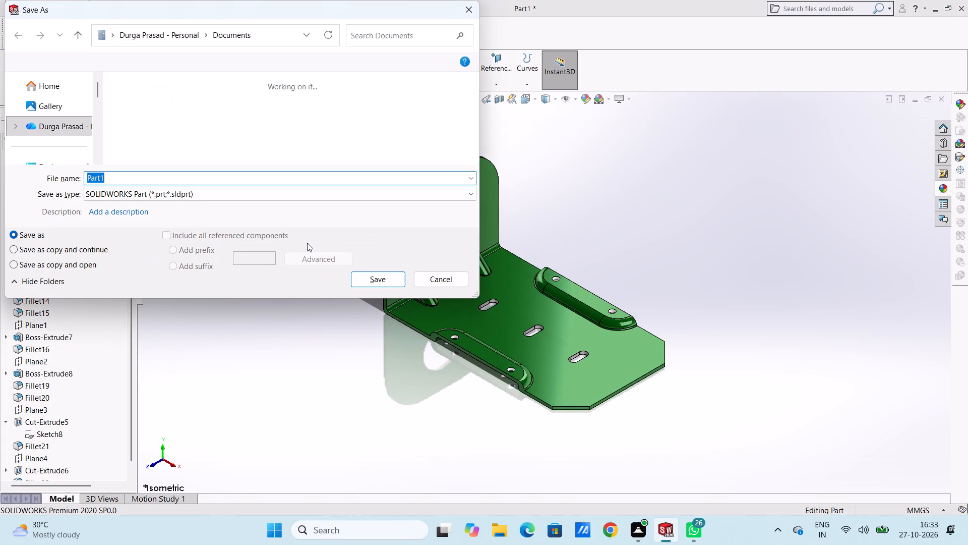
key("ctrl+v")
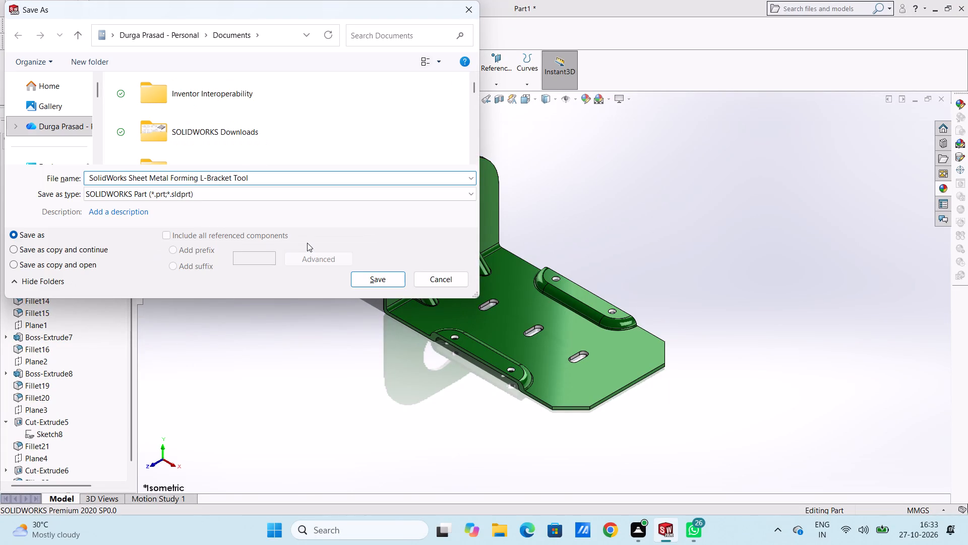
left_click(377, 280)
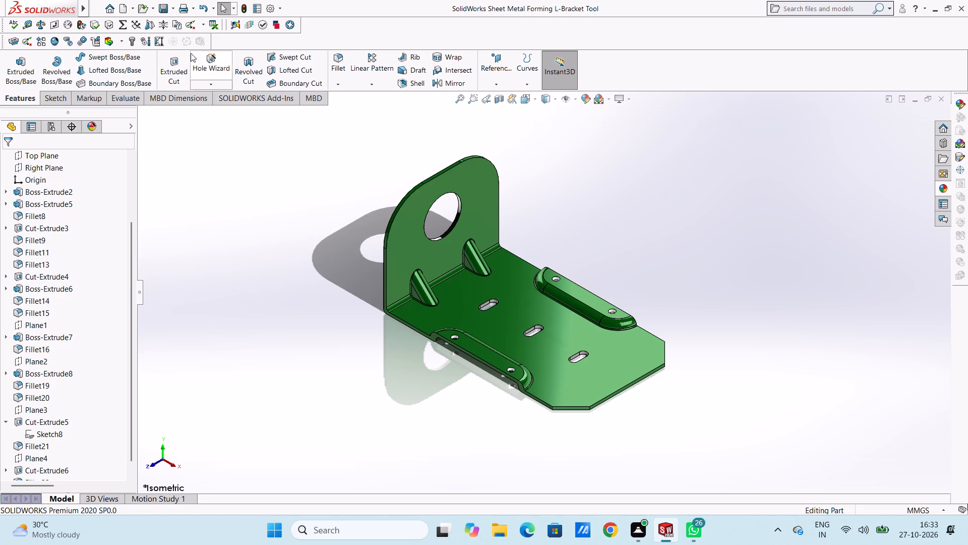
Save a copy of the bracket in Adobe Portable Document Format (*.pdf) under the same file name in Documents.
left_click(171, 9)
left_click(191, 35)
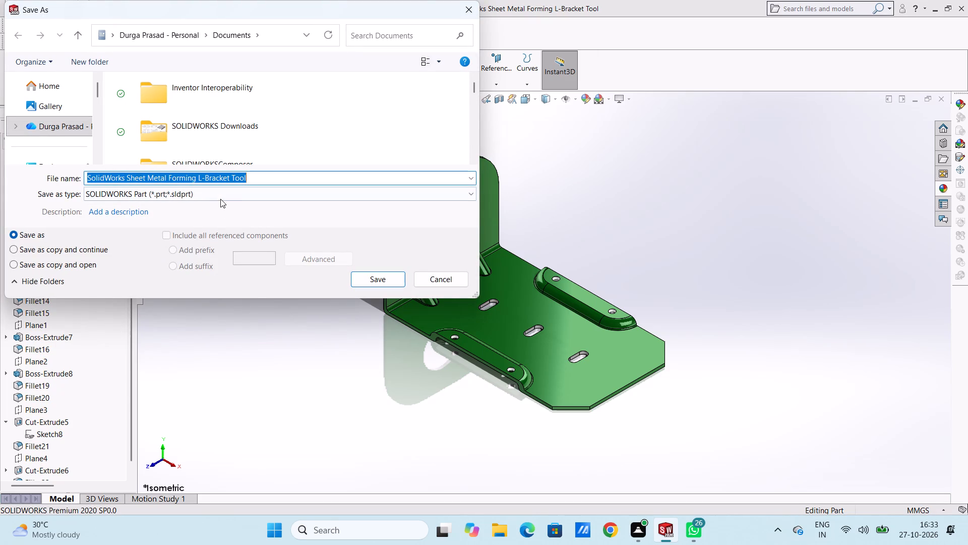
left_click(231, 194)
left_click(221, 275)
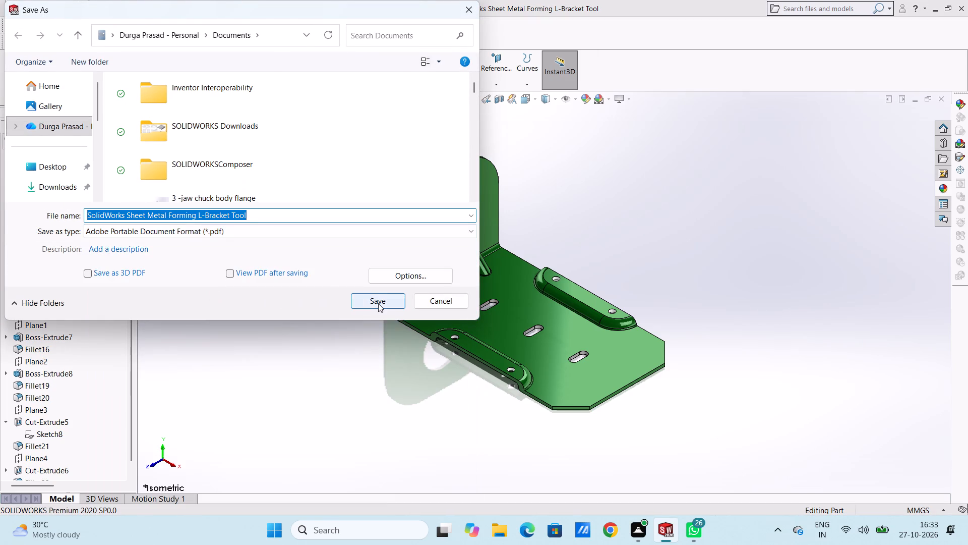
left_click(378, 303)
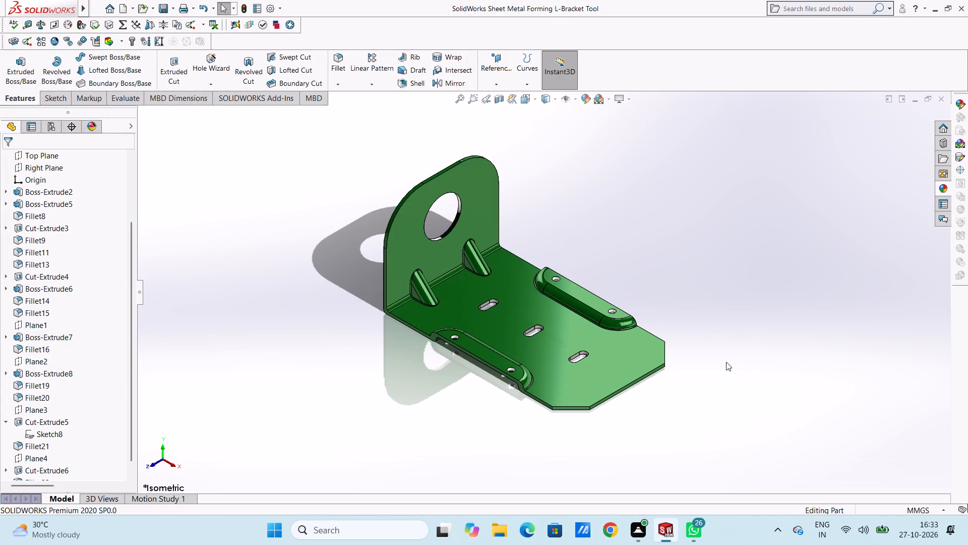
Examine the finished bracket from its underside, its side and an overall angled view.
middle_click_drag(715, 357, 675, 259)
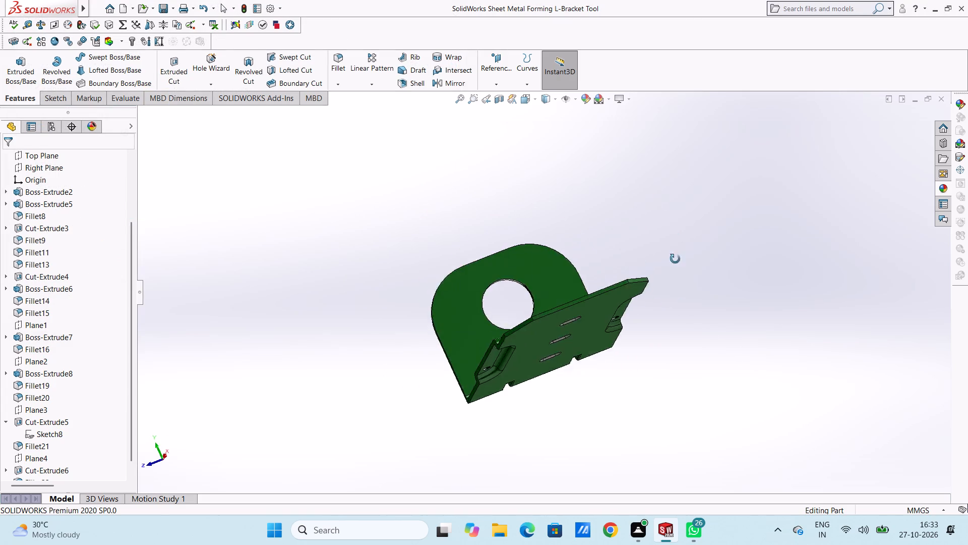
middle_click_drag(675, 259, 812, 299)
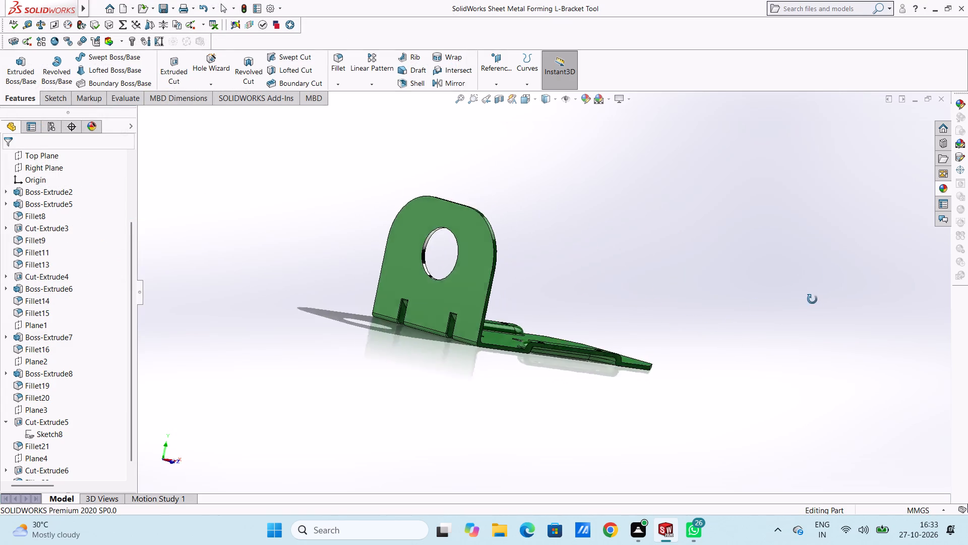
middle_click_drag(812, 299, 734, 319)
scroll(588, 334, "up", 1)
scroll(471, 414, "up", 1)
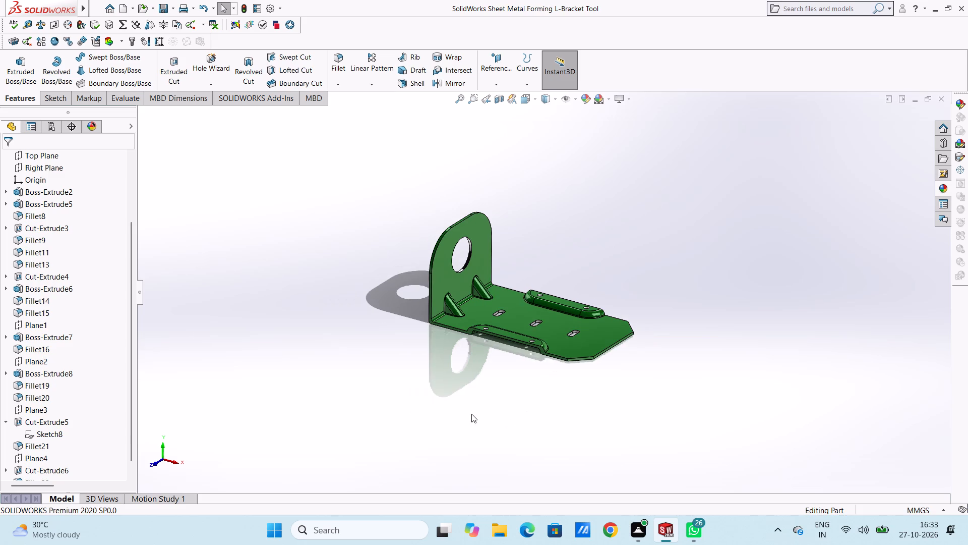
scroll(471, 414, "up", 1)
middle_click_drag(439, 381, 434, 399)
middle_click(437, 401)
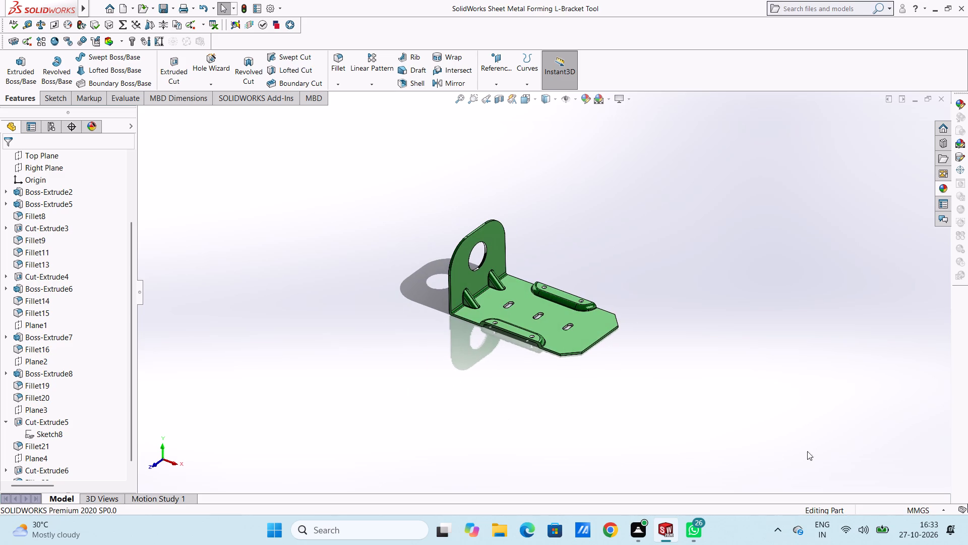